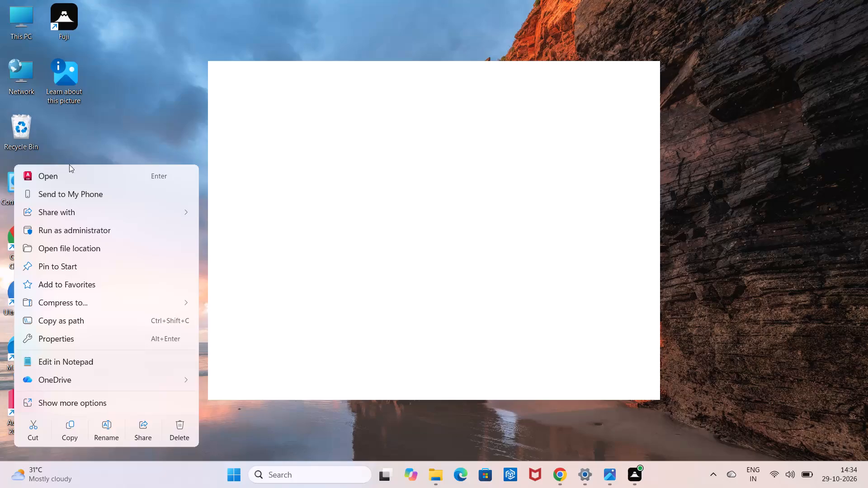
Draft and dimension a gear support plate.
Launch AutoCAD 2023 and create a new blank drawing.
click(87, 176)
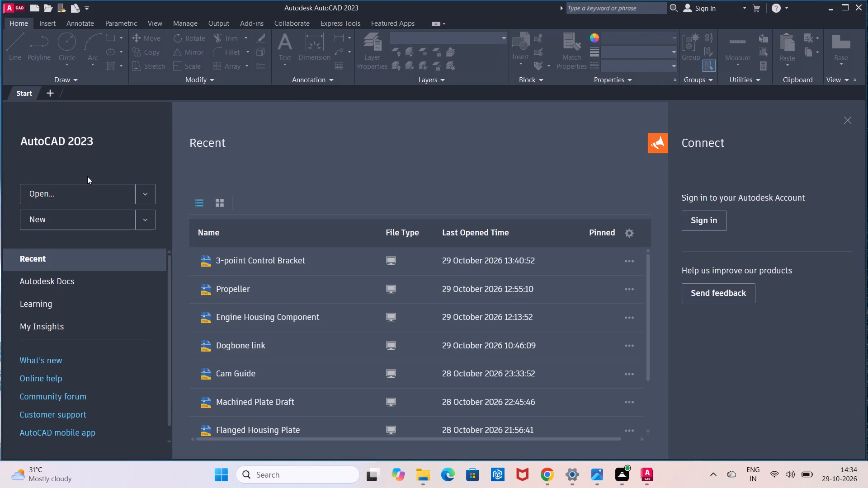
click(85, 224)
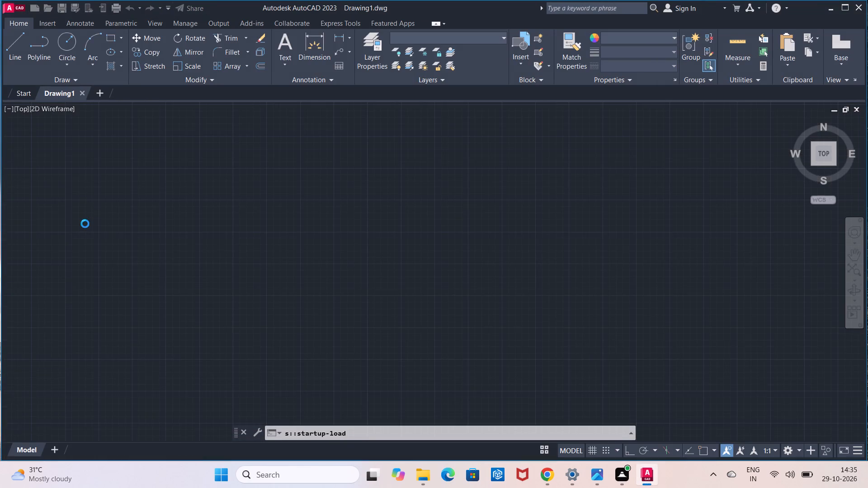
Turn on command logging with LOGFILEON.
click(453, 435)
text(logfil)
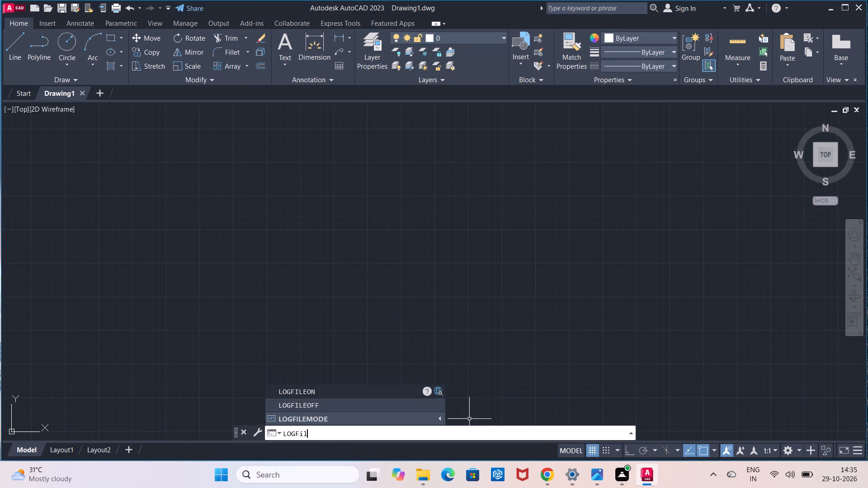
click(359, 394)
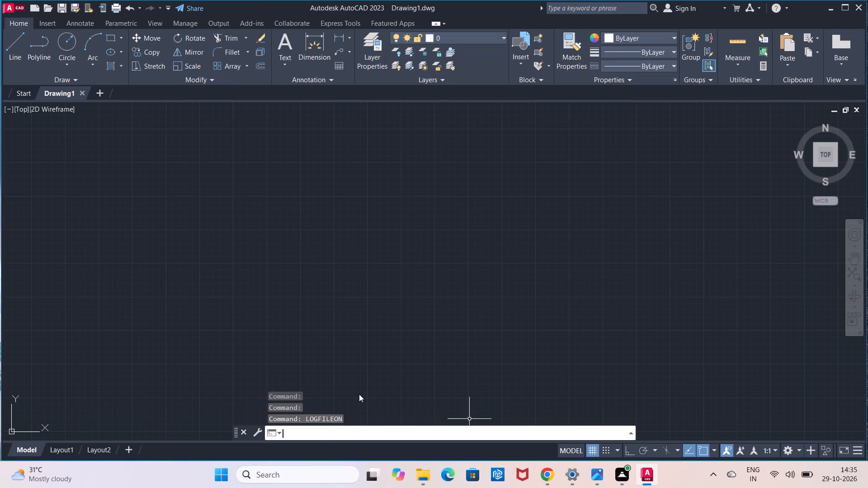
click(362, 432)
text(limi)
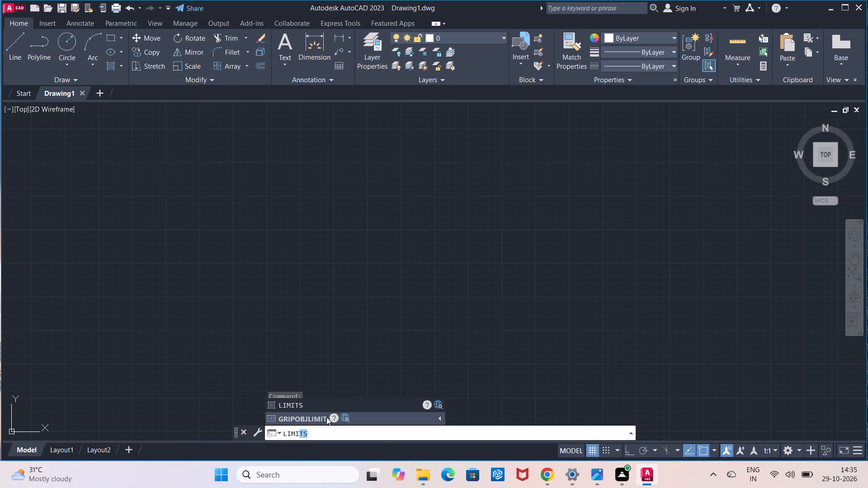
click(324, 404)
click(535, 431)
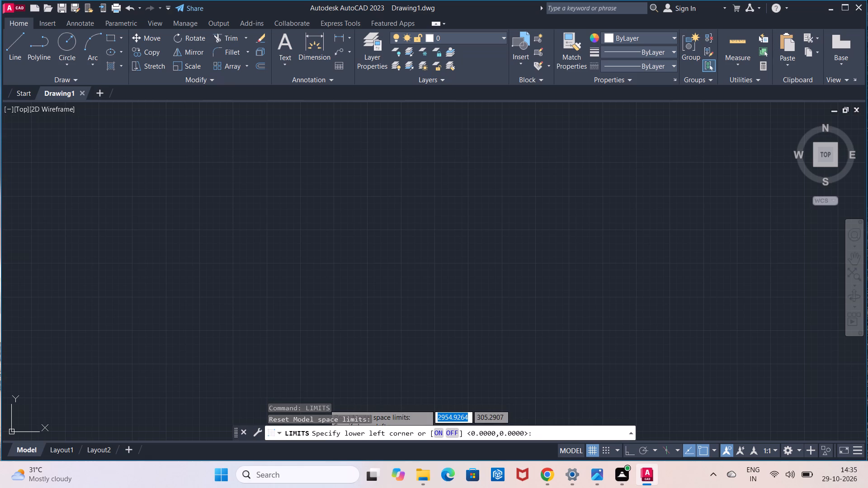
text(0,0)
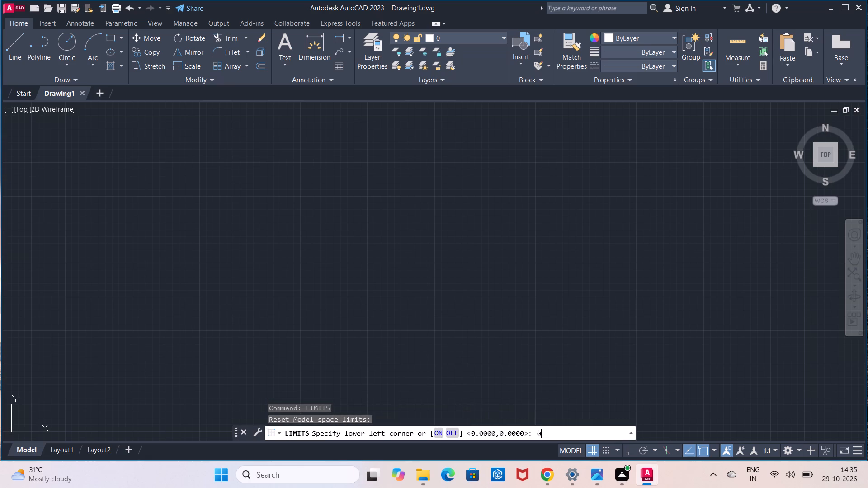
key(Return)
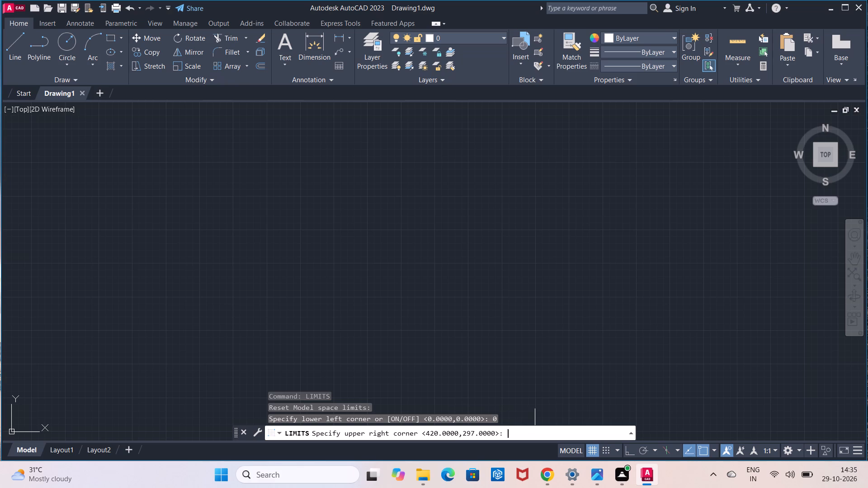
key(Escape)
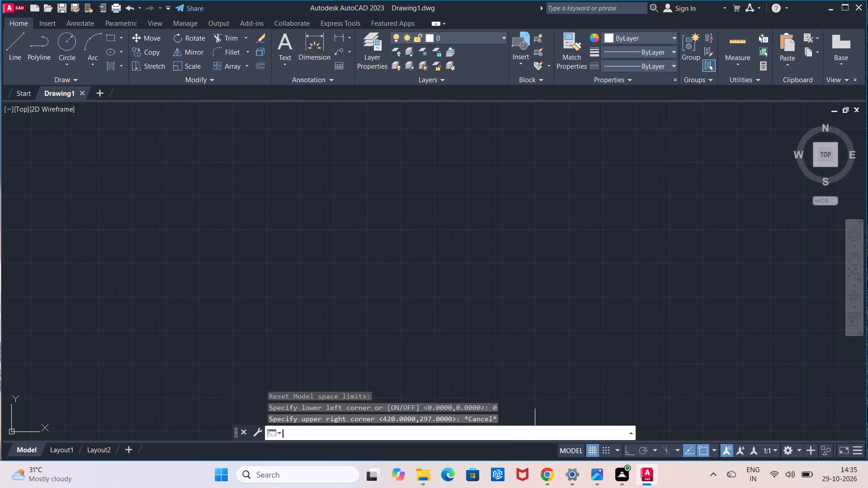
Set the model space limits from 0,0 to 100,100 and zoom to show all of the drawing area.
text(limi)
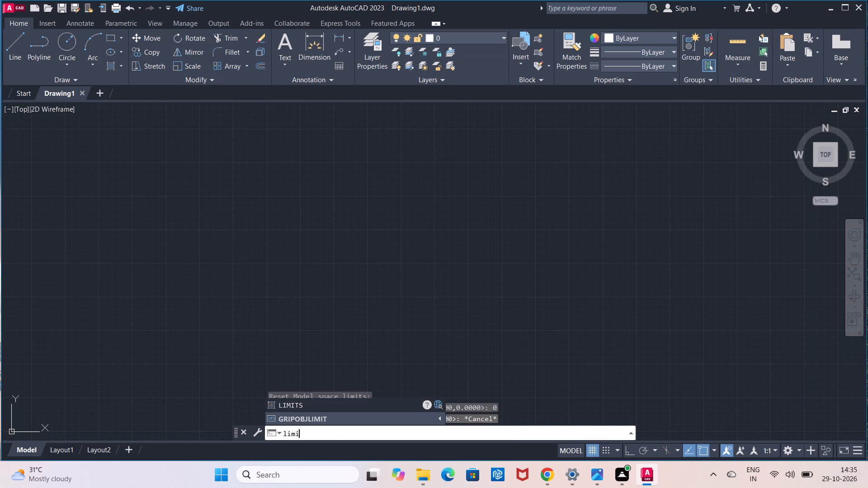
click(317, 404)
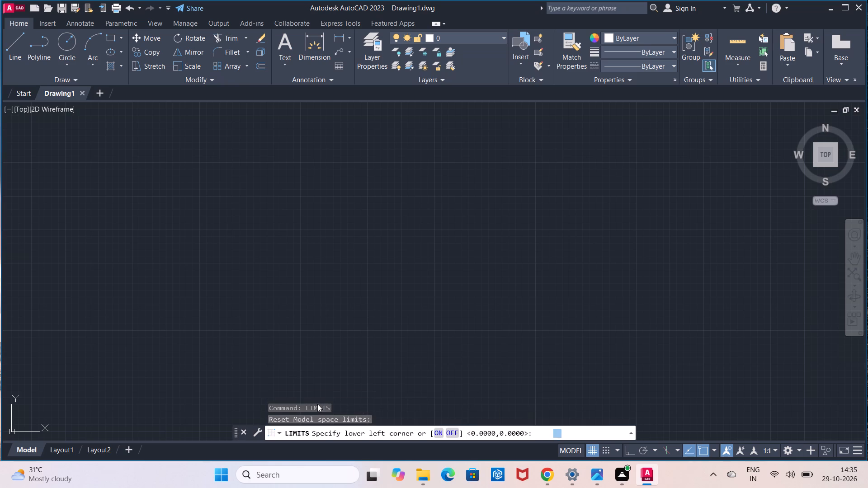
click(537, 432)
key(0)
key(comma)
key(0)
key(Return)
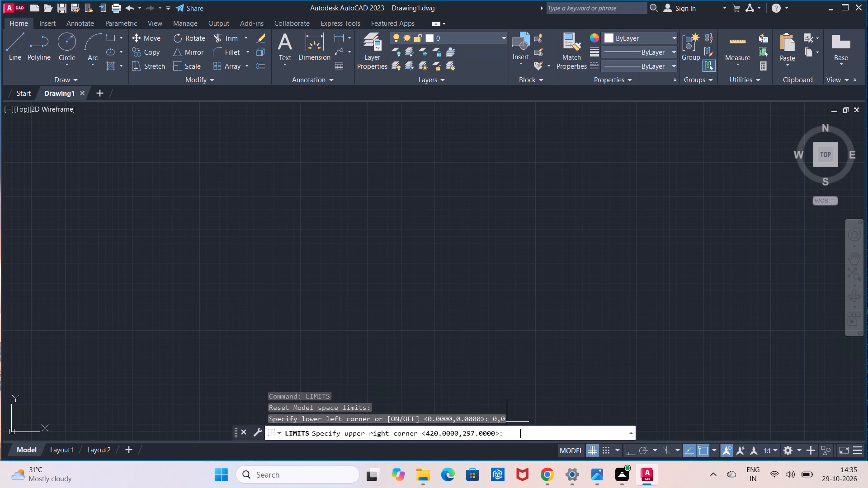
text(100)
text(,100)
key(Return)
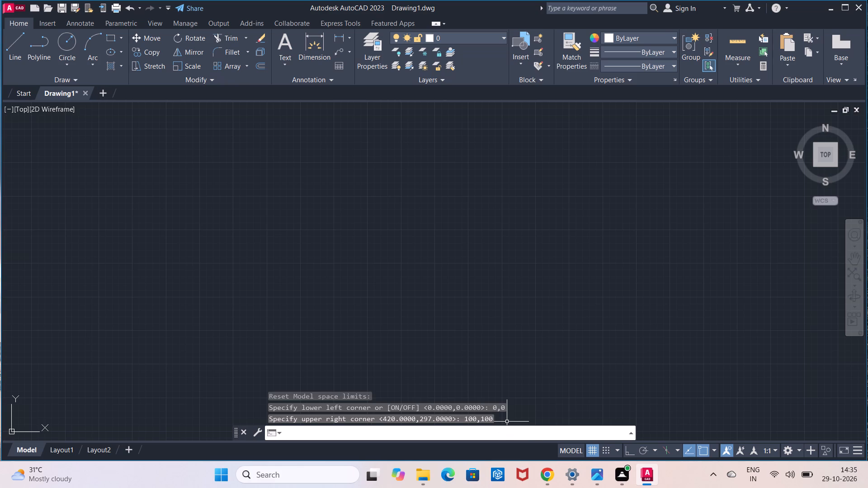
key(z)
key(Return)
key(a)
key(Return)
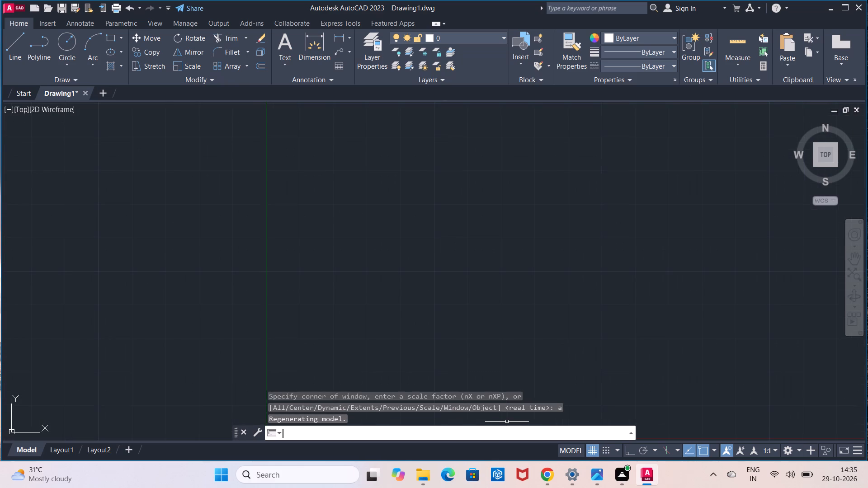
Turn on Ortho mode.
click(631, 450)
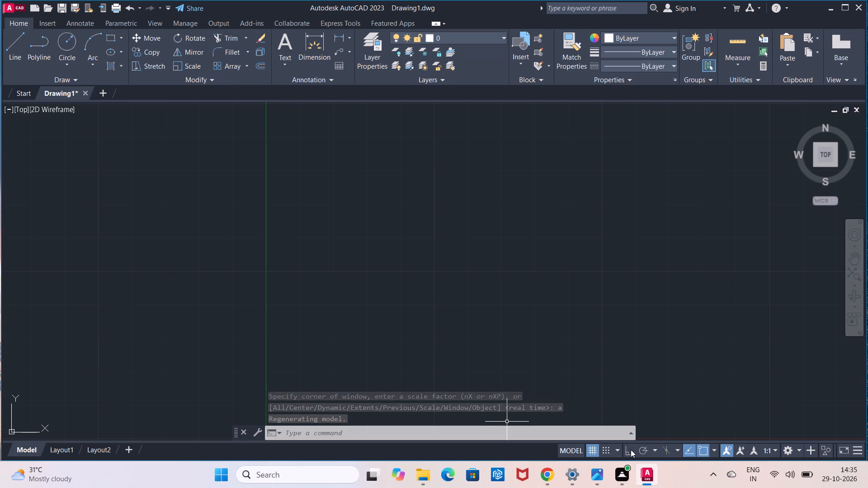
click(631, 450)
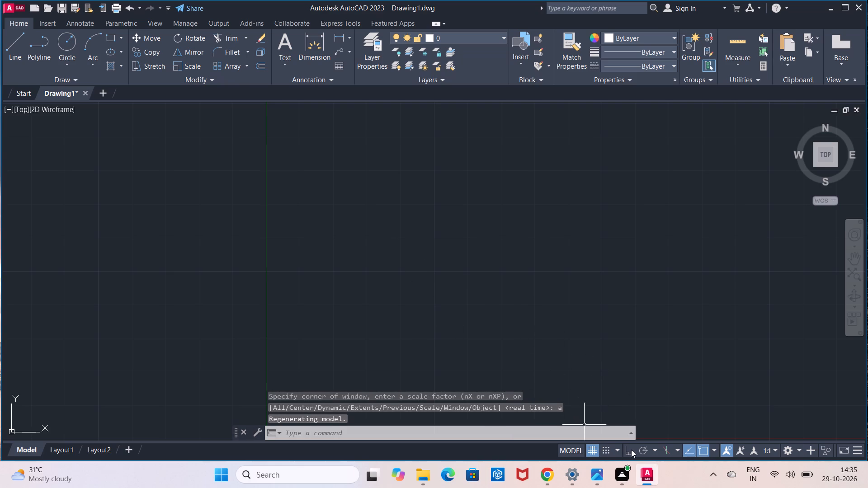
Draw a circle of radius 12 centred at about 75,77 in model space.
click(75, 47)
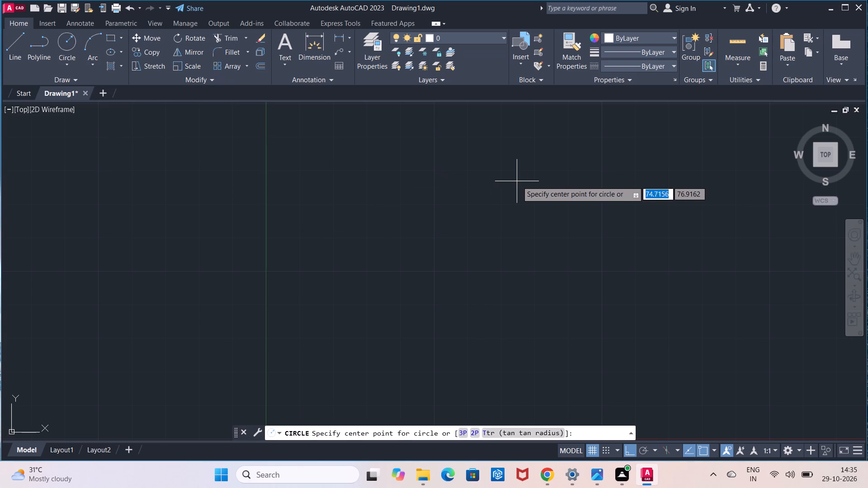
click(519, 181)
text(12)
key(Return)
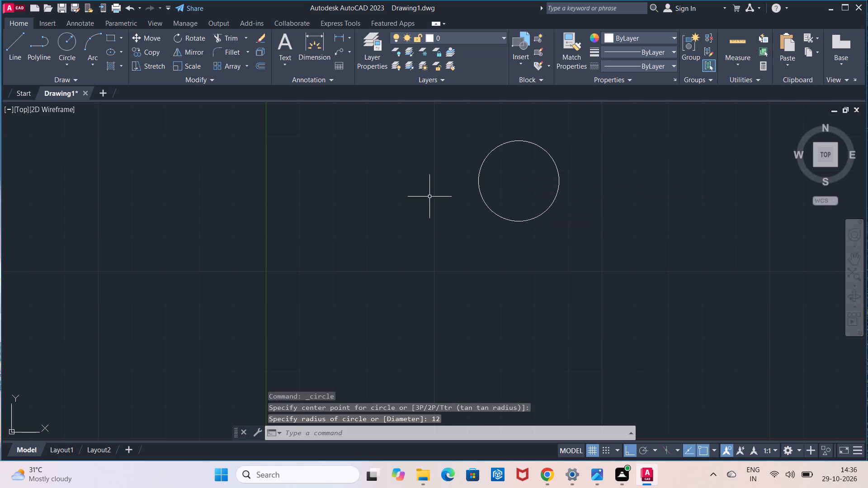
Draw a concentric circle of radius 6 inside the radius 12 circle.
click(59, 41)
click(519, 183)
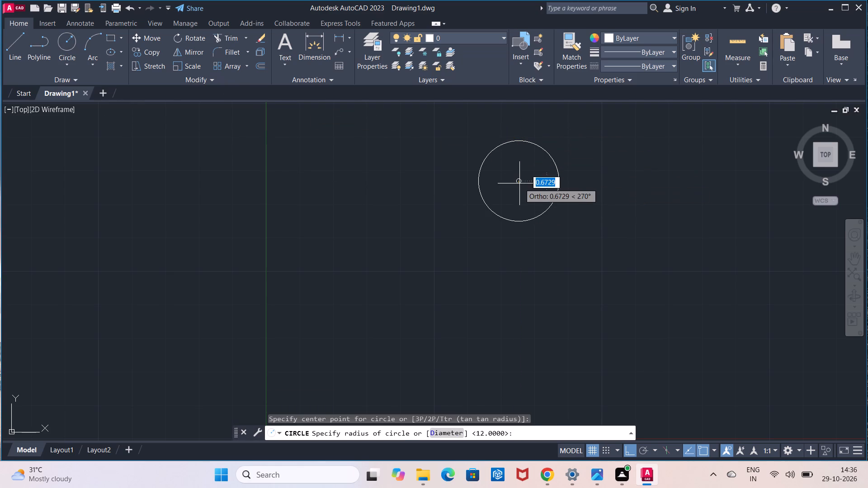
key(6)
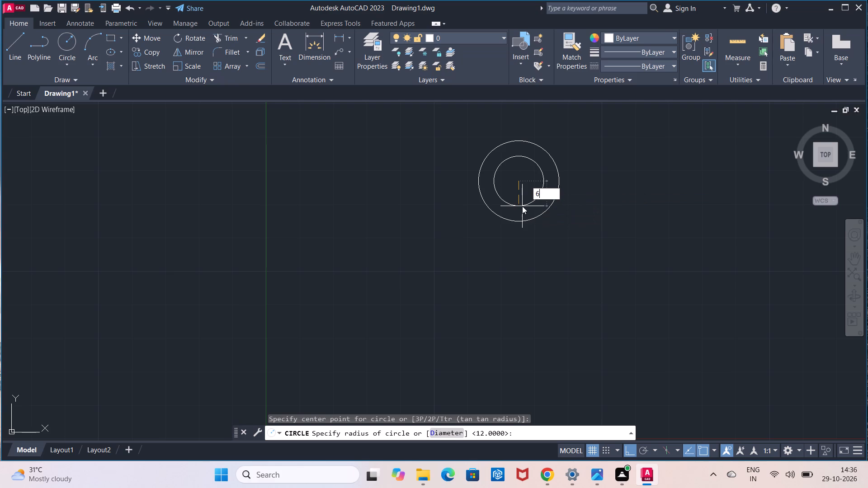
key(Return)
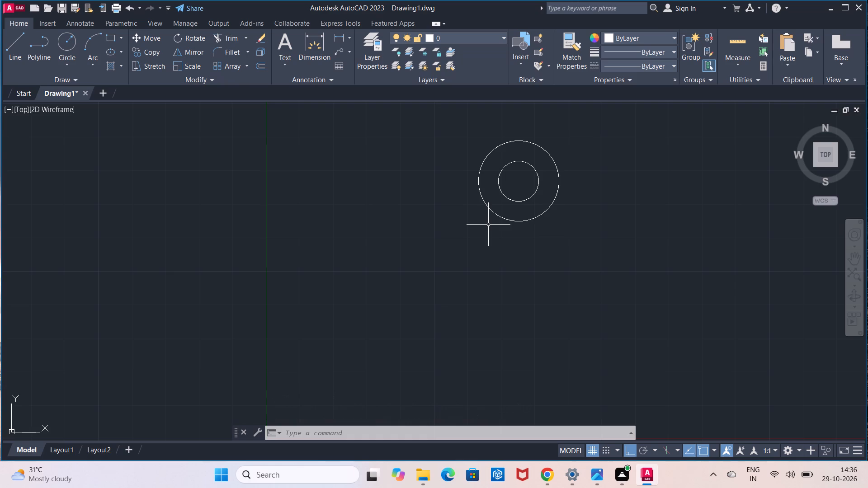
Load the CENTER2 linetype from acadiso.lin through the Linetype Manager.
scroll(488, 225, down, 1)
click(613, 73)
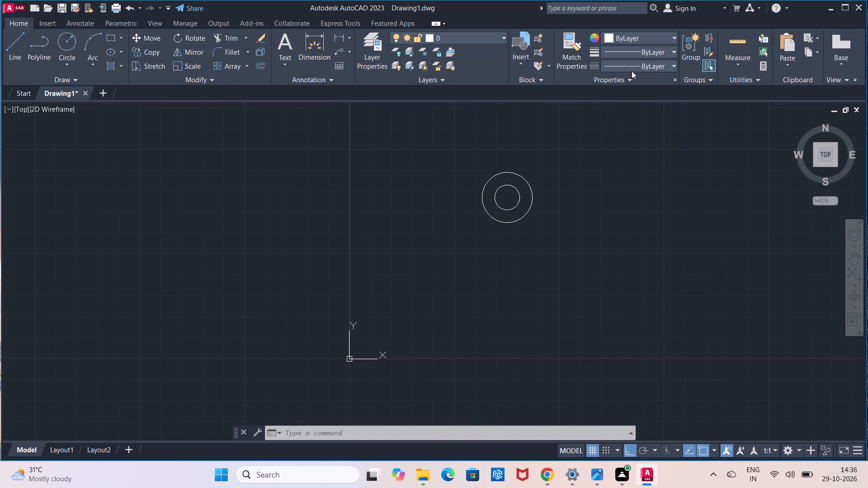
click(632, 70)
click(641, 117)
click(507, 142)
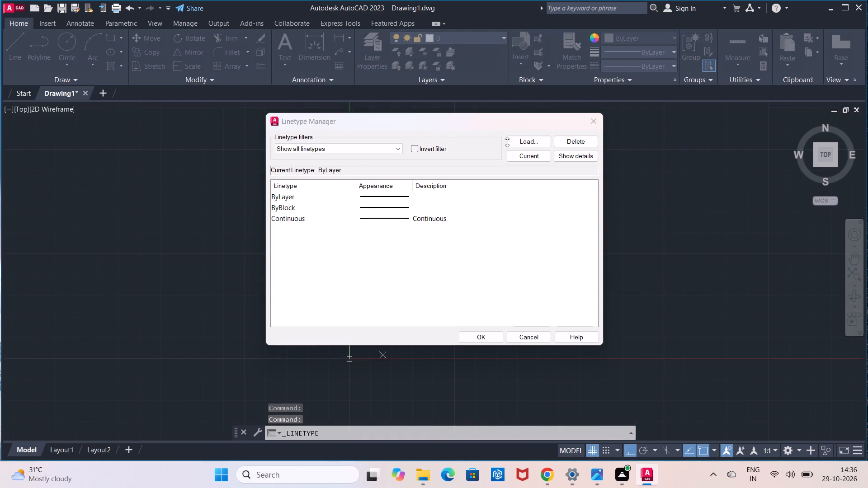
scroll(507, 142, down, 2)
scroll(498, 219, down, 5)
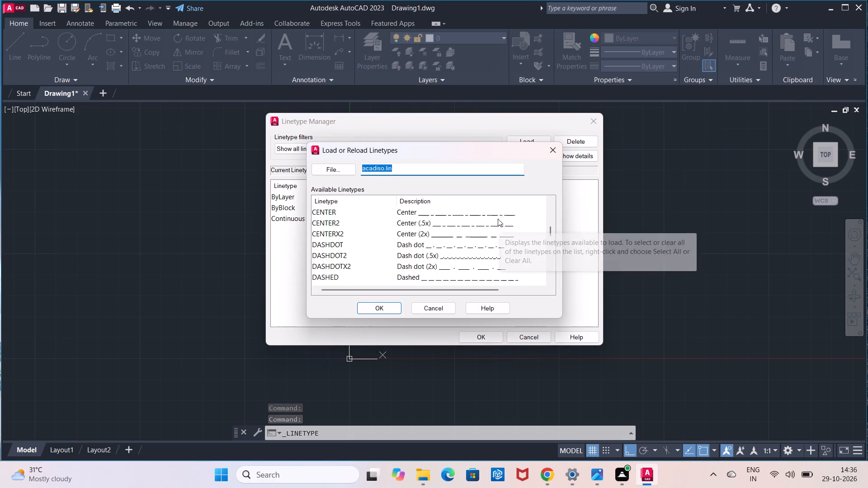
scroll(498, 219, down, 4)
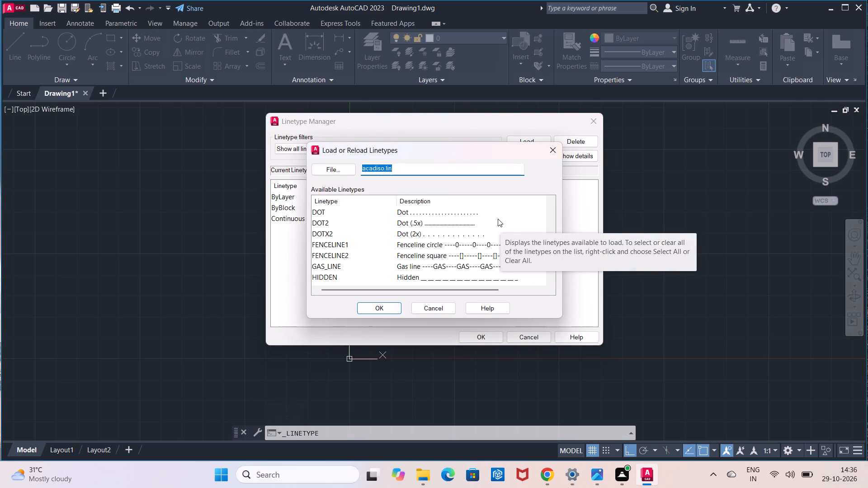
scroll(498, 219, down, 1)
scroll(498, 219, up, 3)
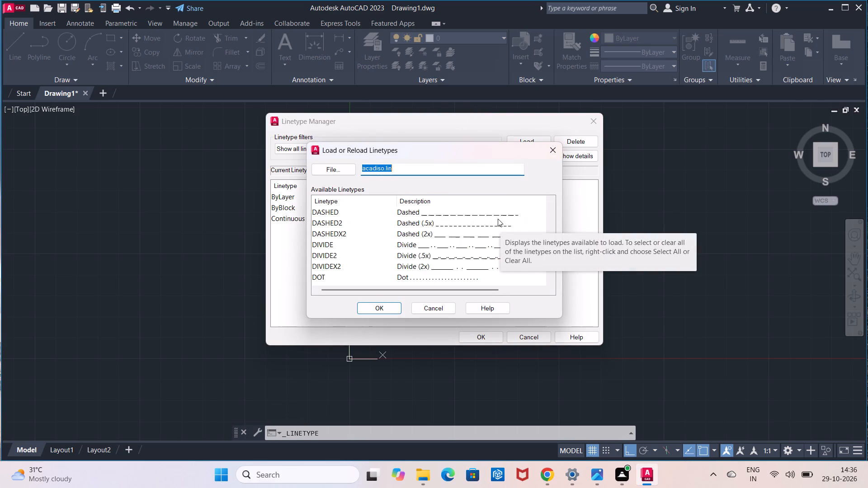
scroll(498, 219, up, 3)
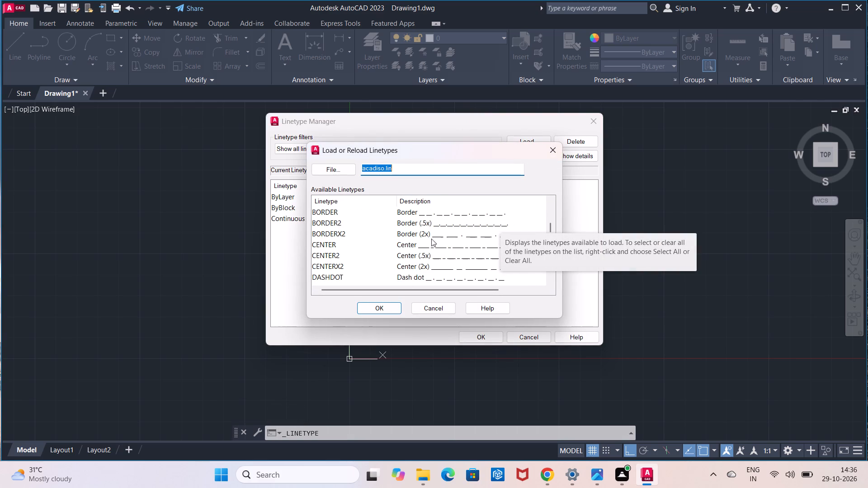
scroll(401, 253, up, 1)
click(401, 253)
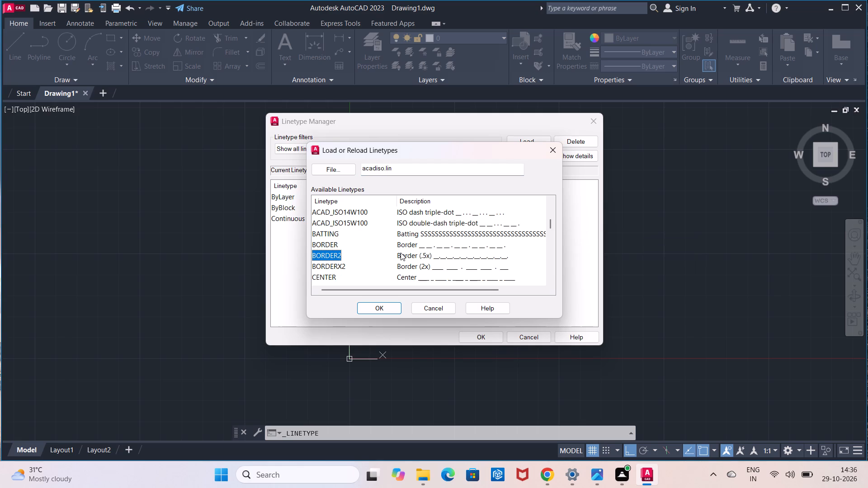
scroll(401, 253, down, 2)
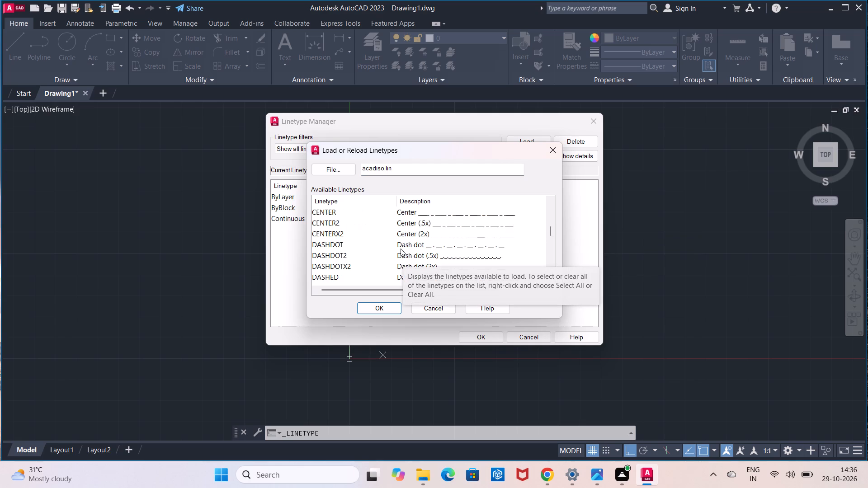
click(410, 224)
click(379, 306)
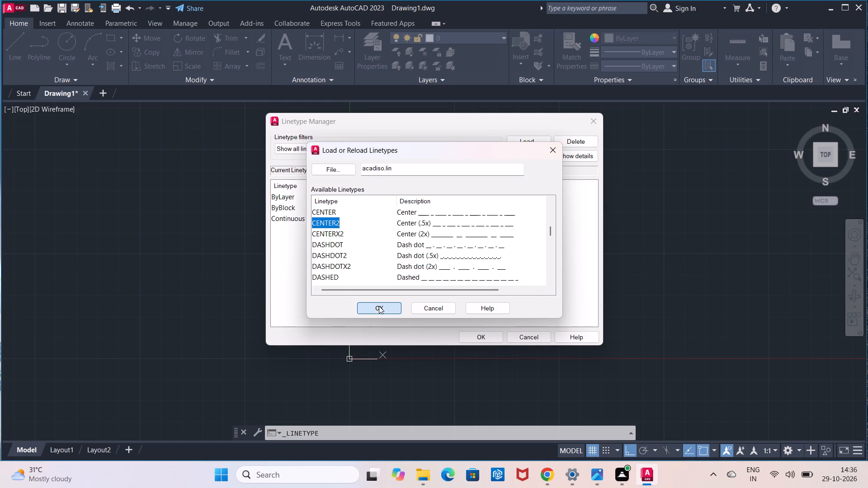
Draw a vertical CENTER2 line 70 units long straight down from the centre of the concentric circles.
click(488, 334)
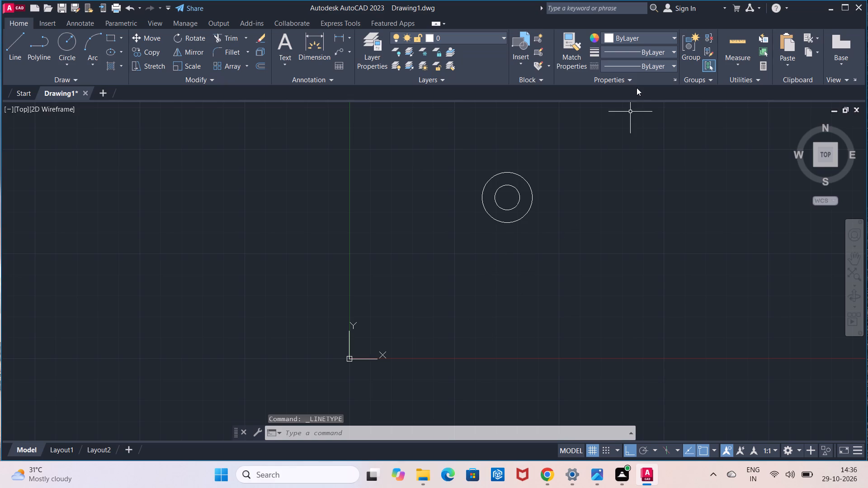
click(642, 71)
click(632, 108)
click(22, 69)
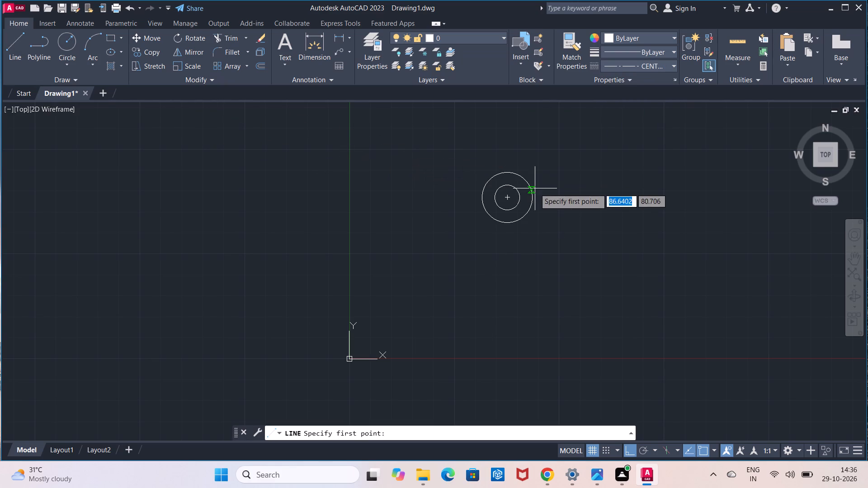
click(509, 197)
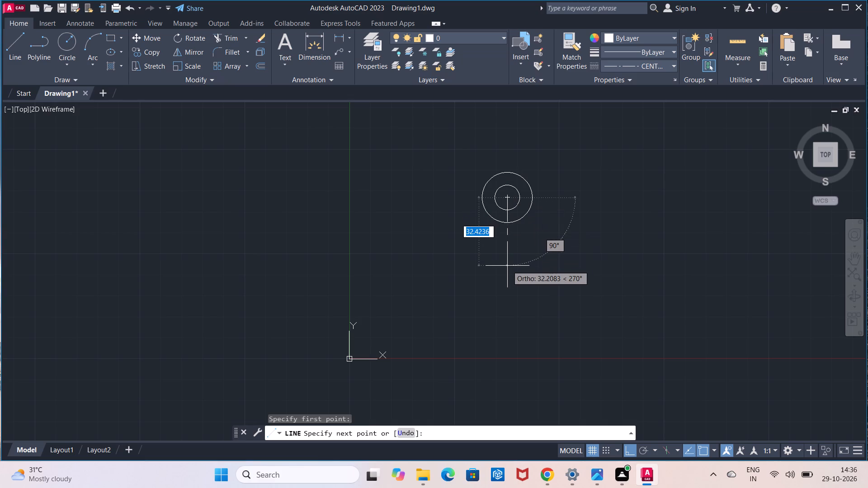
text(70)
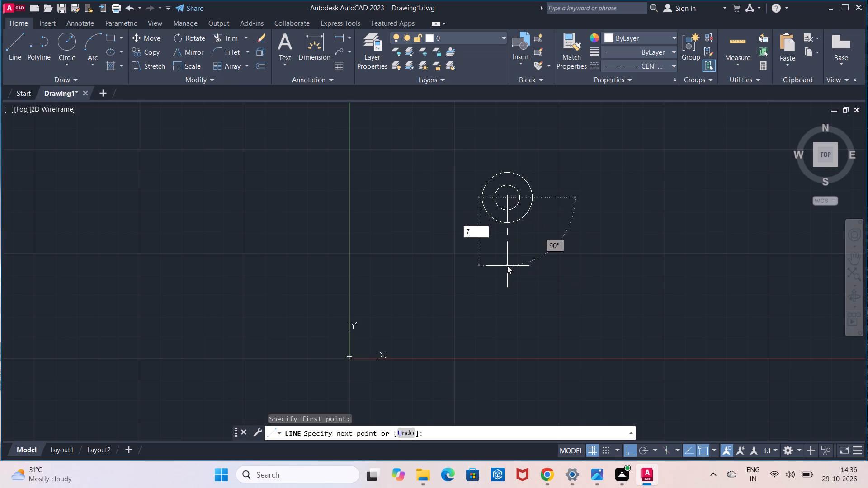
key(Return)
key(Escape)
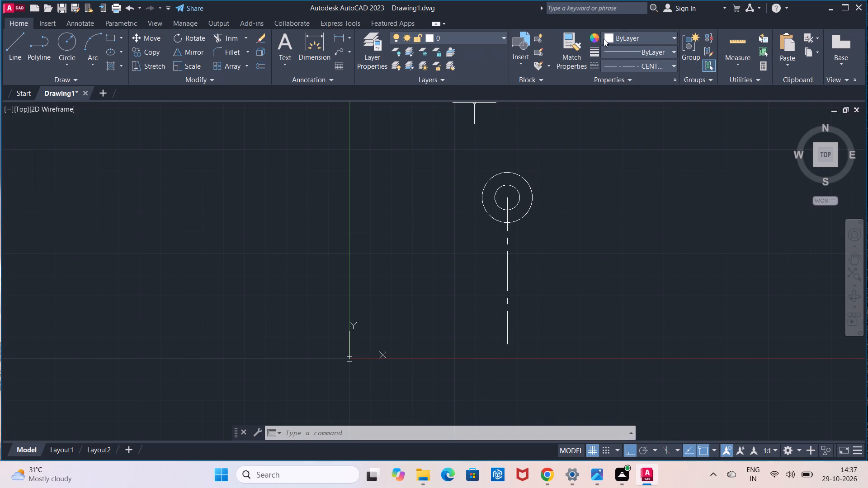
Set the current linetype back to ByLayer and draw a radius 12 circle at the centreline's lower end.
click(627, 69)
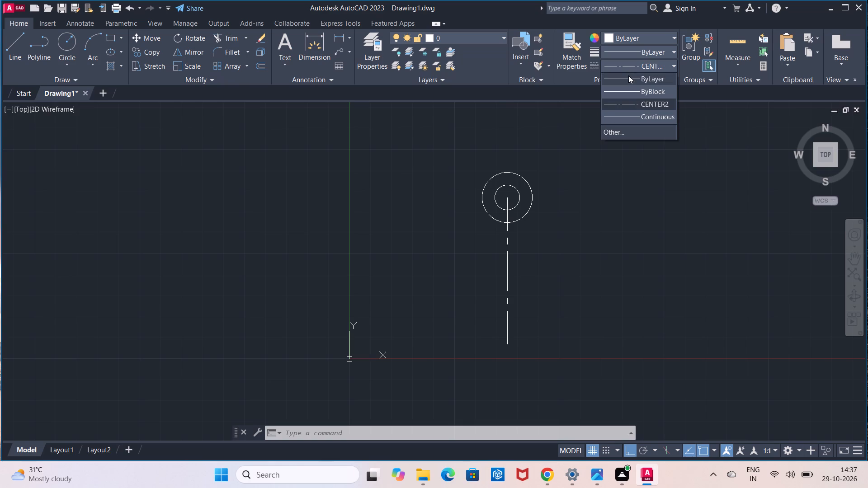
click(628, 75)
click(79, 45)
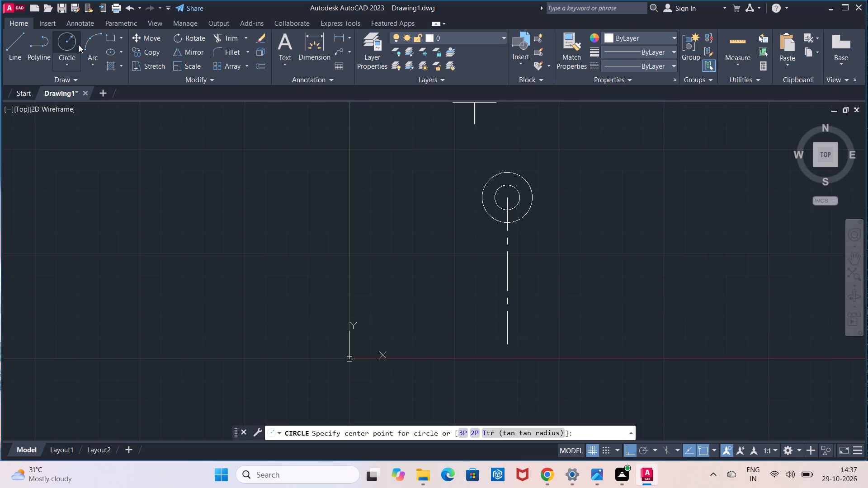
click(506, 341)
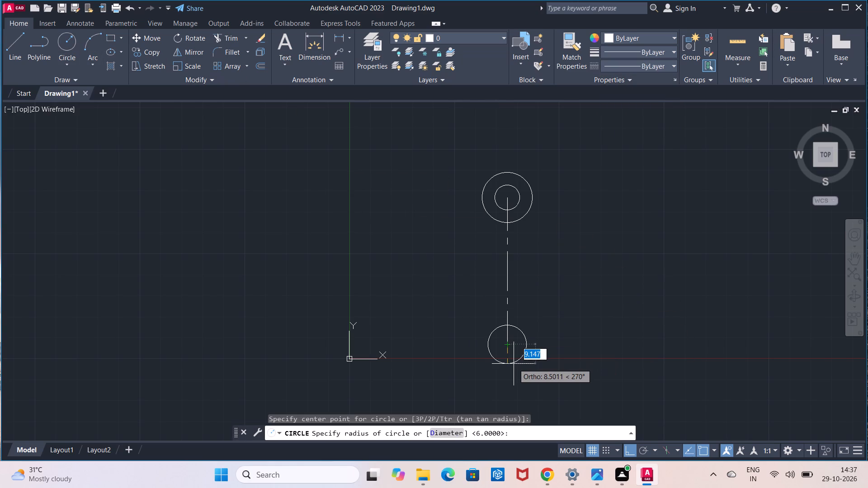
text(12)
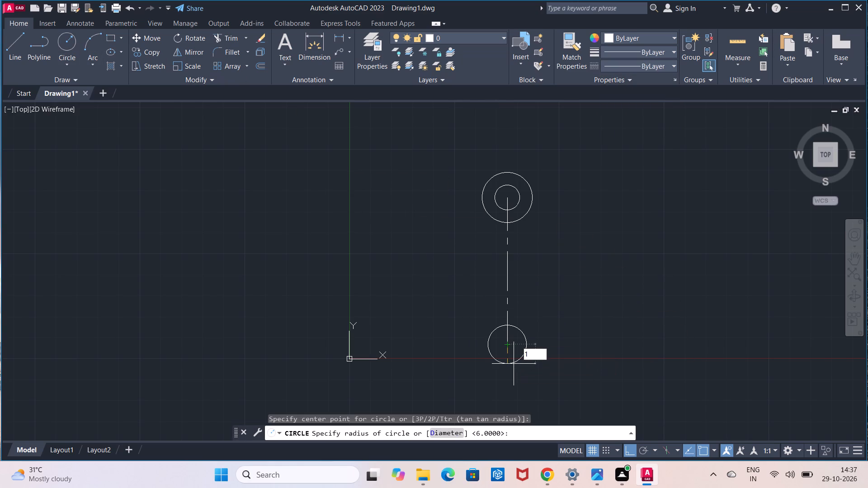
key(Return)
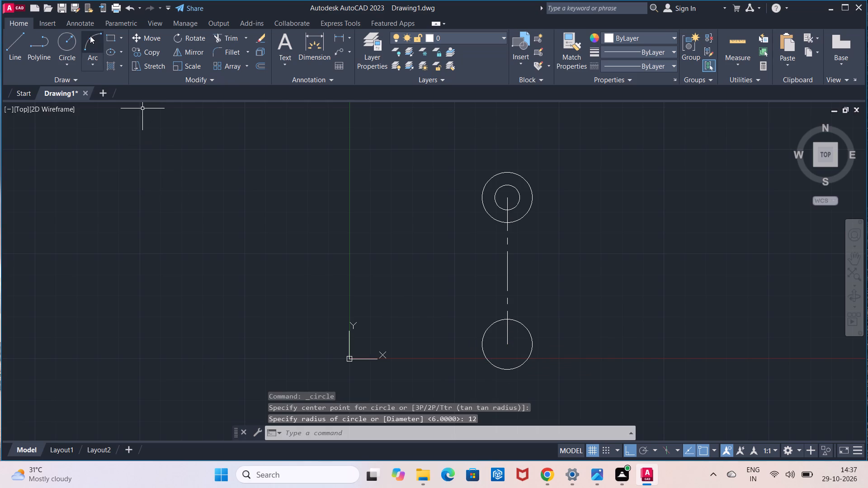
Draw a concentric circle of radius 6 inside the lower radius 12 circle.
click(74, 38)
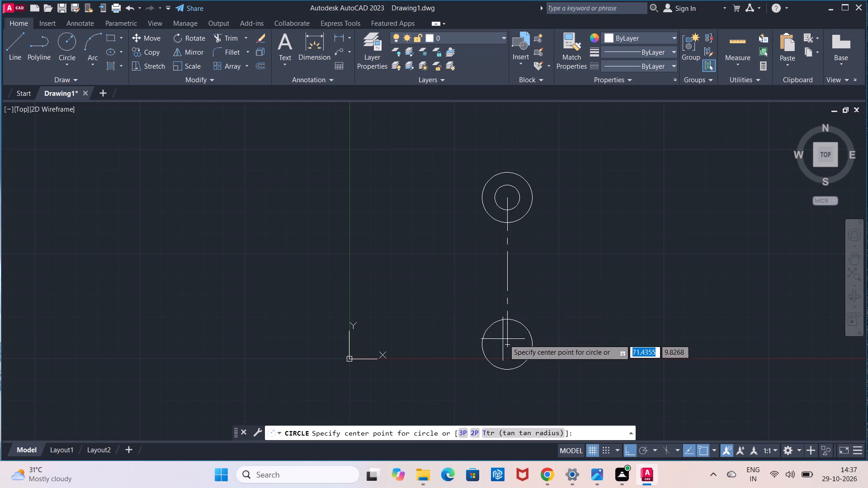
click(508, 344)
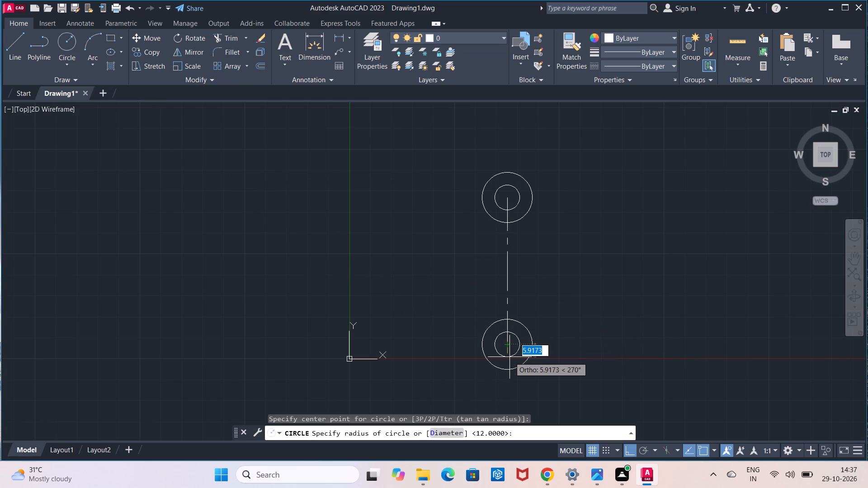
key(6)
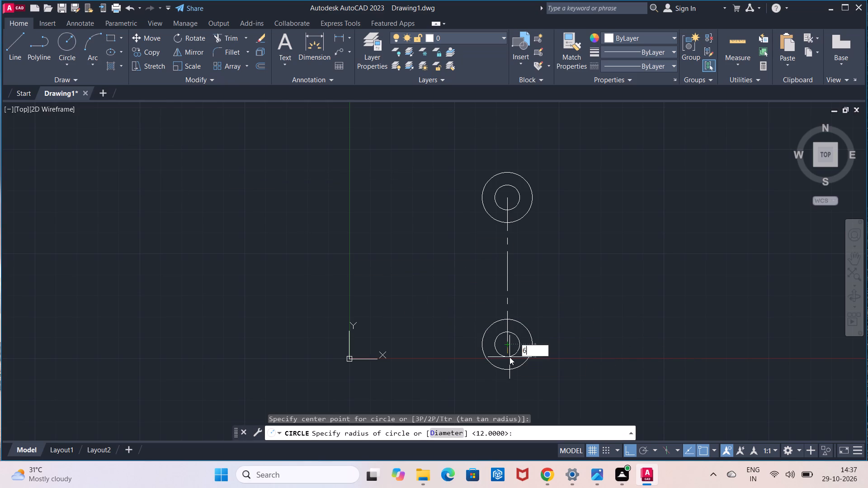
key(Return)
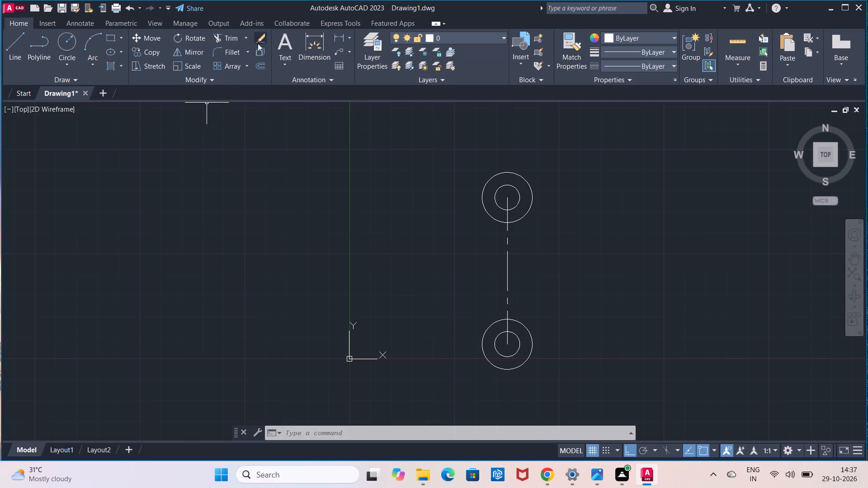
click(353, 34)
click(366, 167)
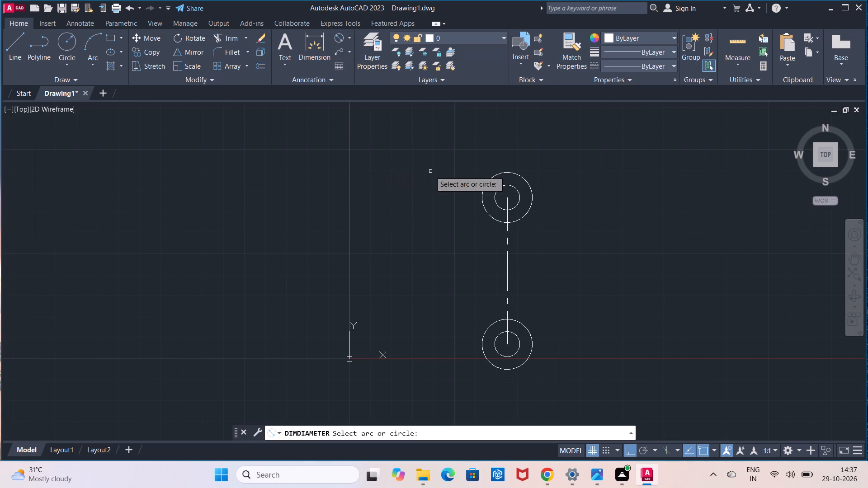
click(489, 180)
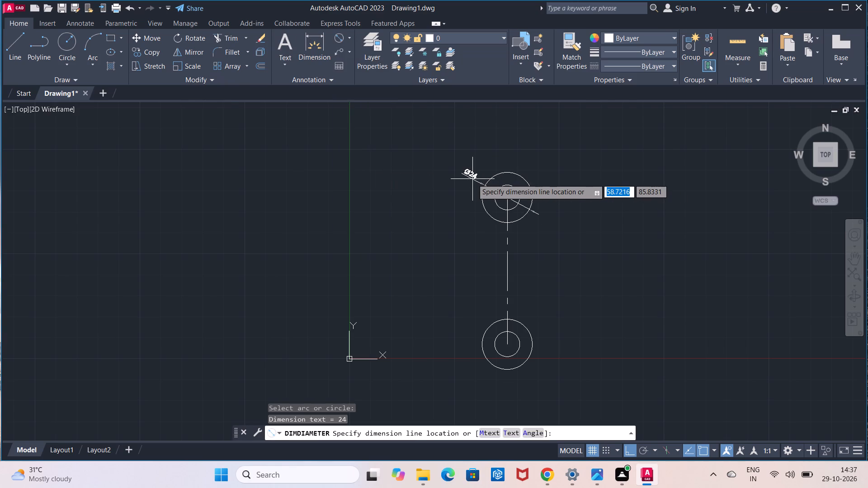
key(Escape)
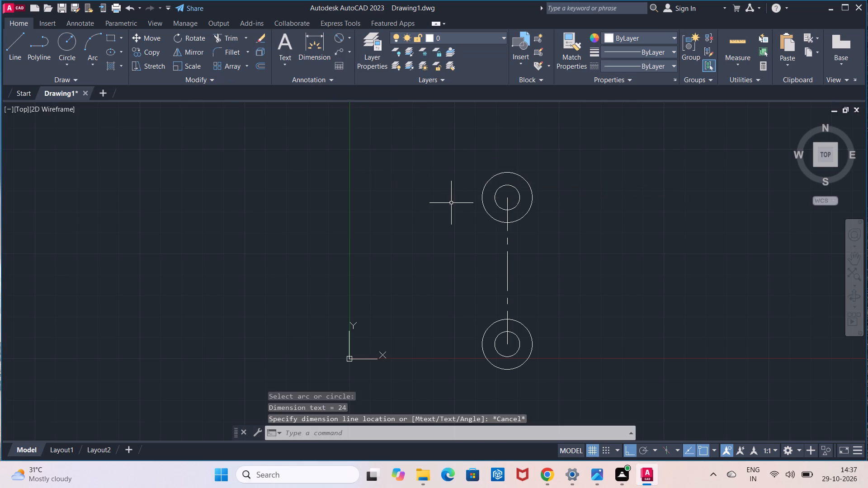
Move both circle pairs and their centreline together straight up, clear of the X axis.
scroll(450, 203, down, 1)
click(442, 148)
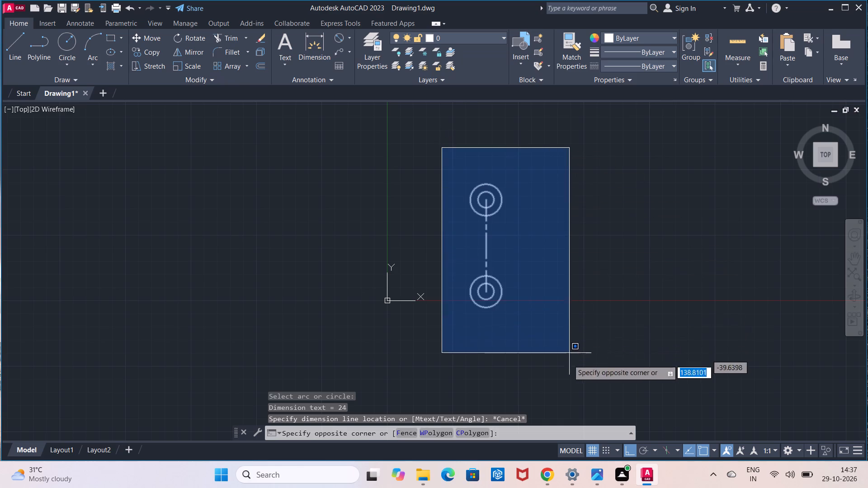
click(567, 368)
click(133, 42)
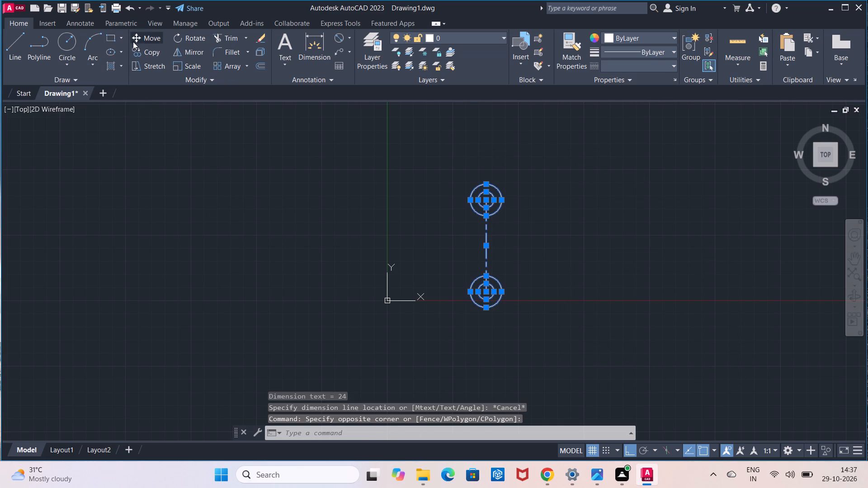
click(469, 248)
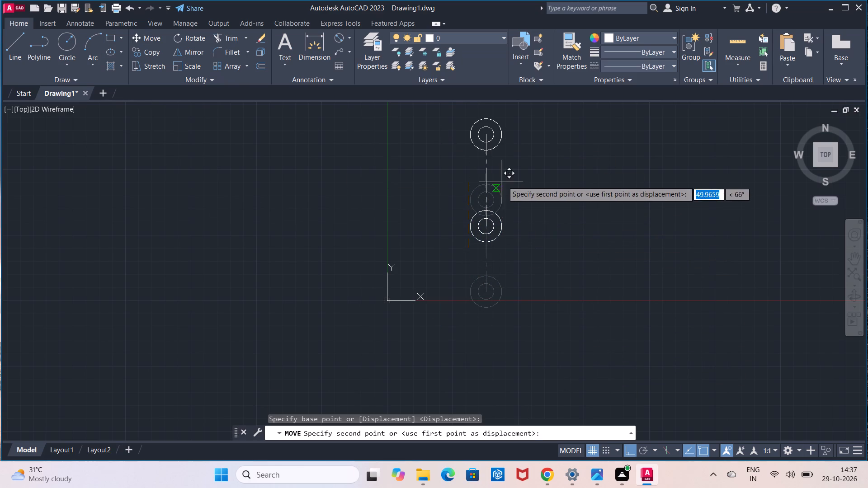
click(517, 178)
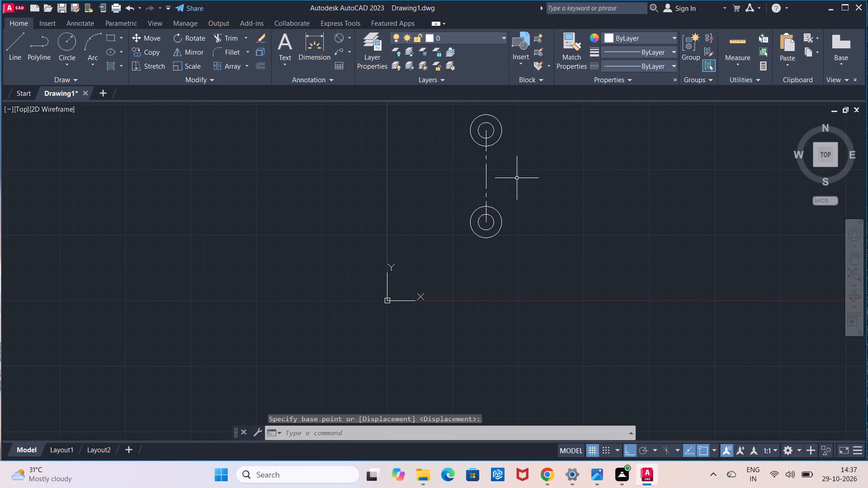
key(Escape)
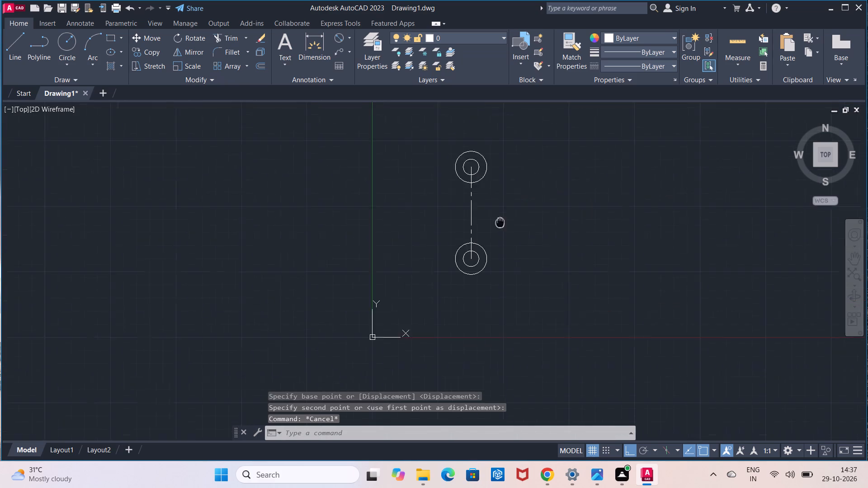
Make CENTER2 the current linetype and turn off Ortho mode.
scroll(495, 272, up, 1)
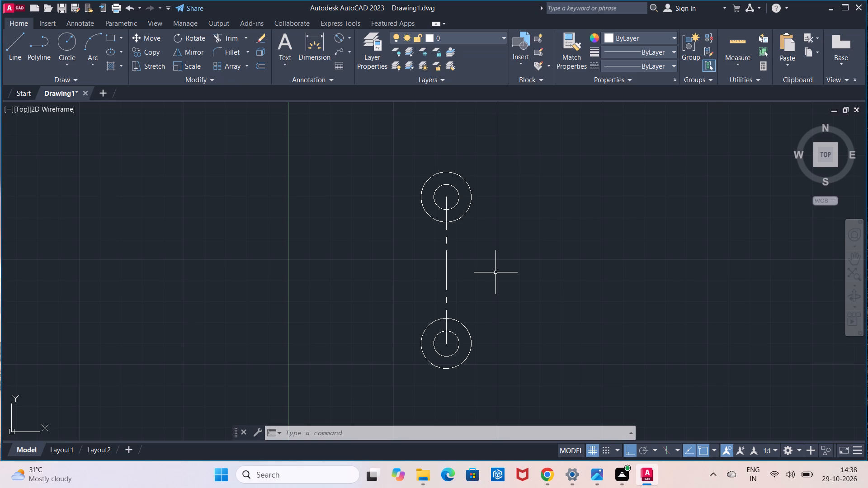
click(607, 60)
click(638, 105)
click(21, 47)
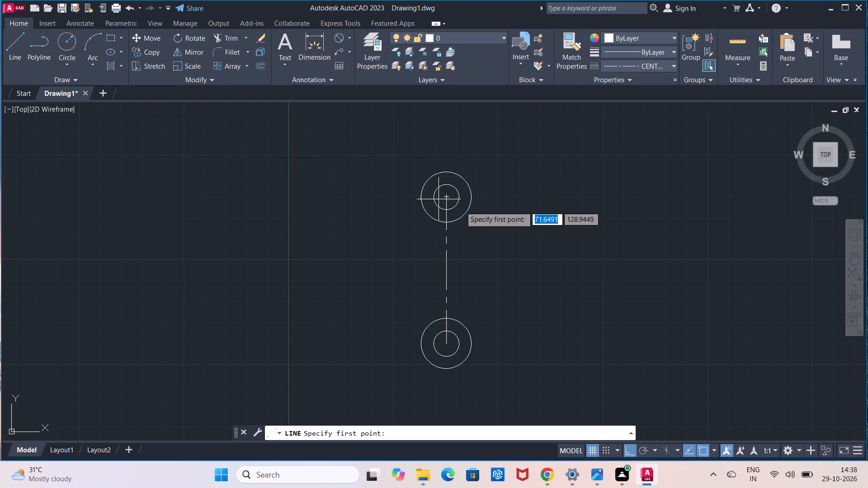
click(449, 196)
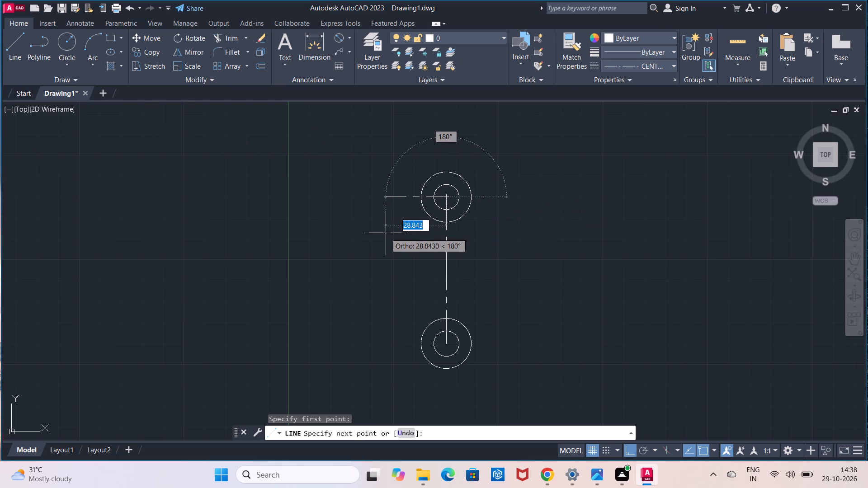
key(F8)
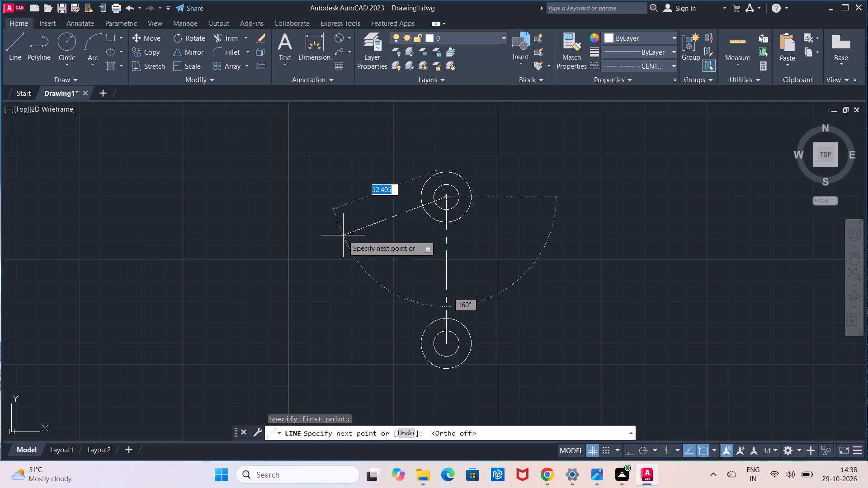
key(Escape)
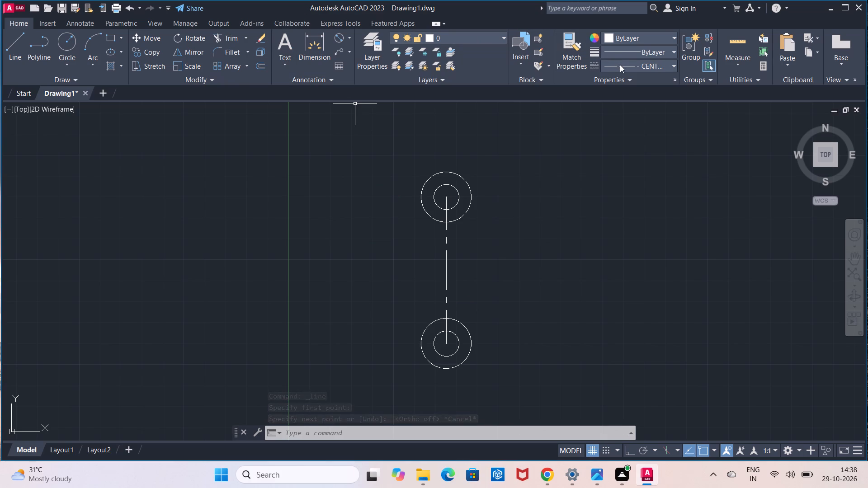
Draw a centreline 60 units long at a 130° angle, sloping down and left from the upper circles' centre.
click(8, 49)
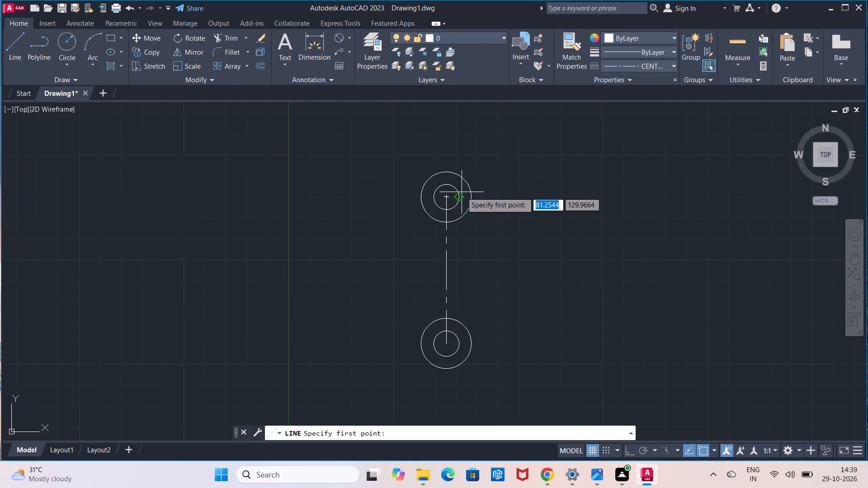
click(448, 199)
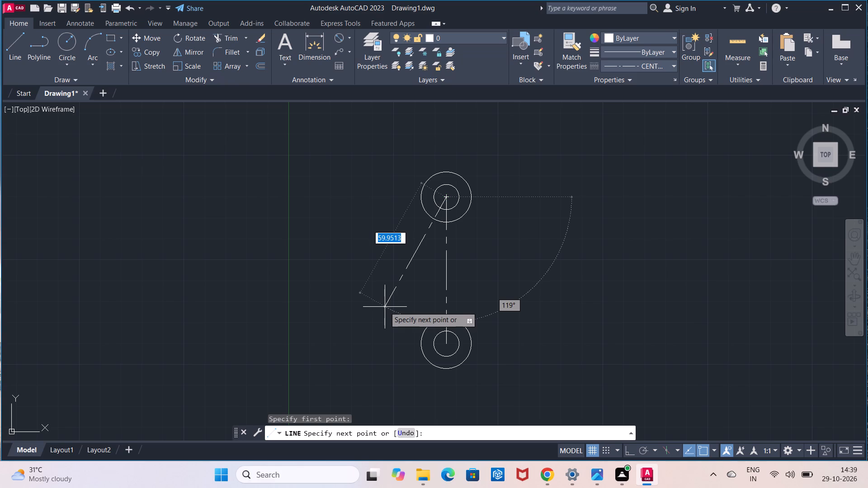
text(60)
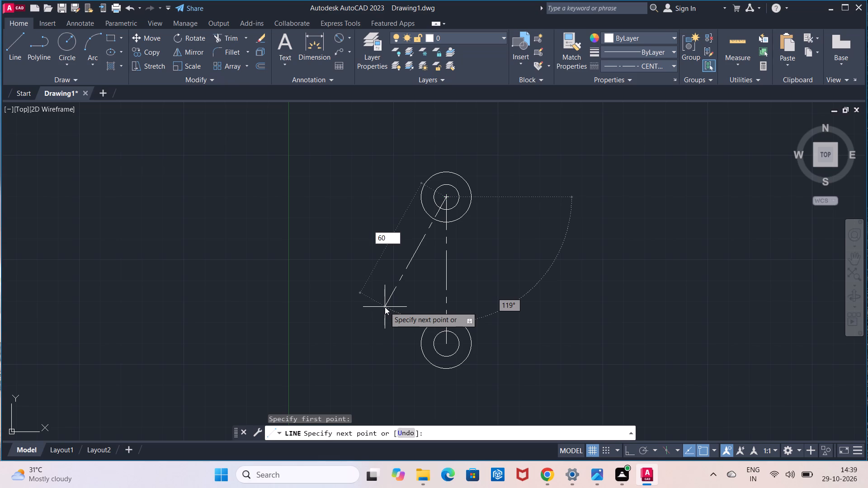
key(Tab)
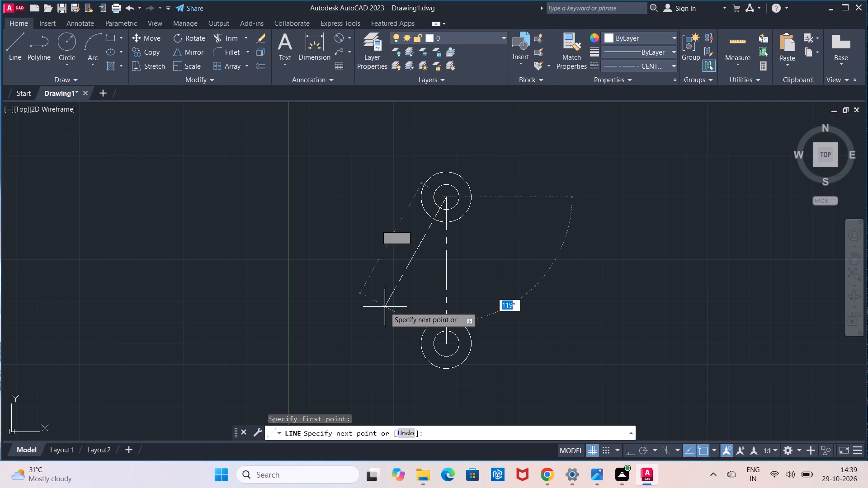
text(13)
key(0)
key(Return)
Check the angle between the sloping centreline and the vertical centreline with an angular dimension, without placing it.
key(Escape)
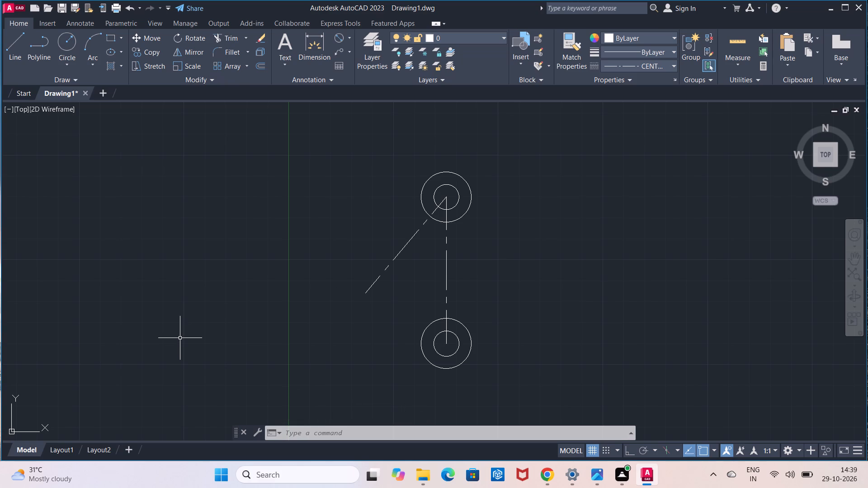
scroll(291, 259, up, 1)
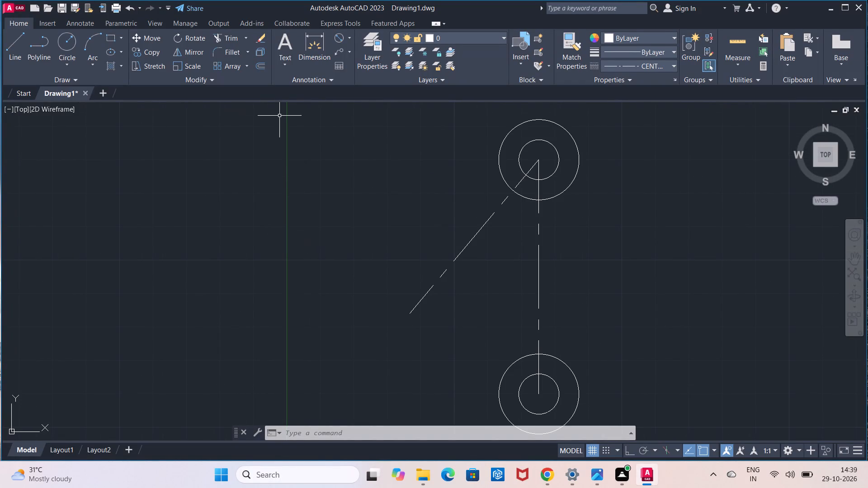
click(352, 35)
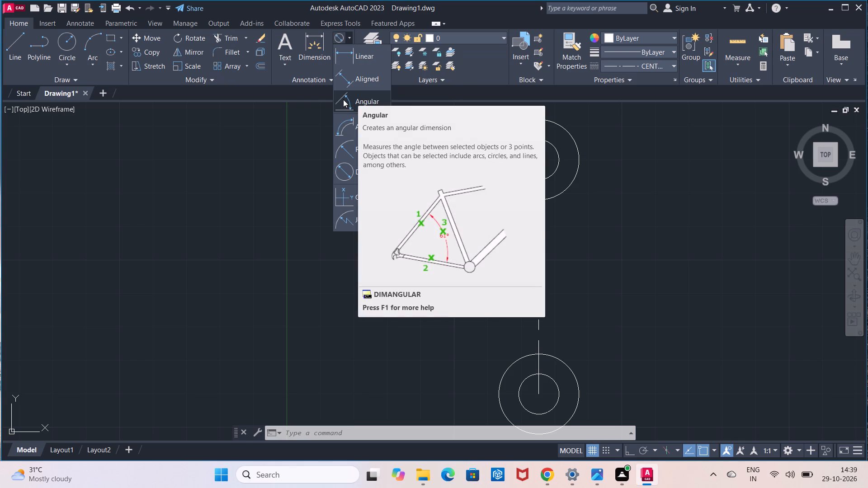
click(343, 99)
click(477, 234)
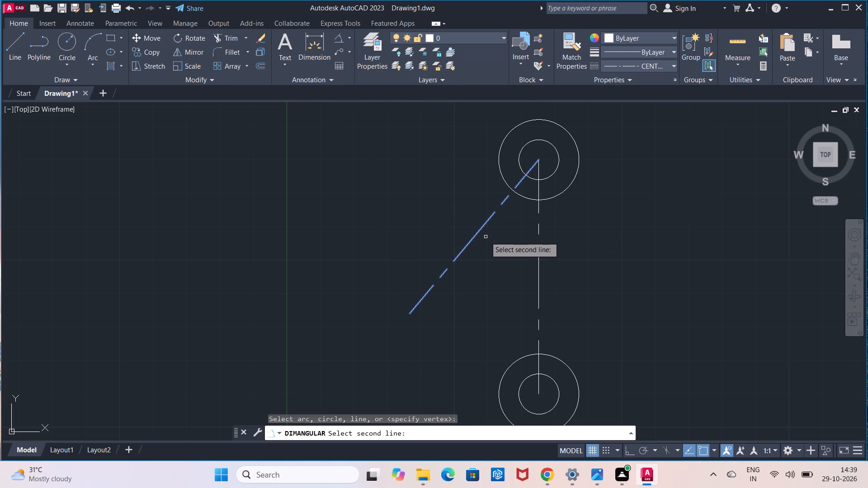
click(538, 249)
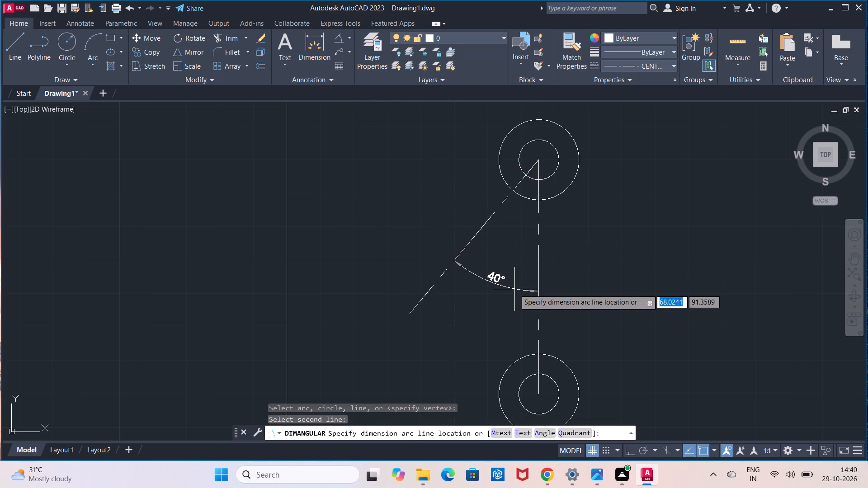
key(Escape)
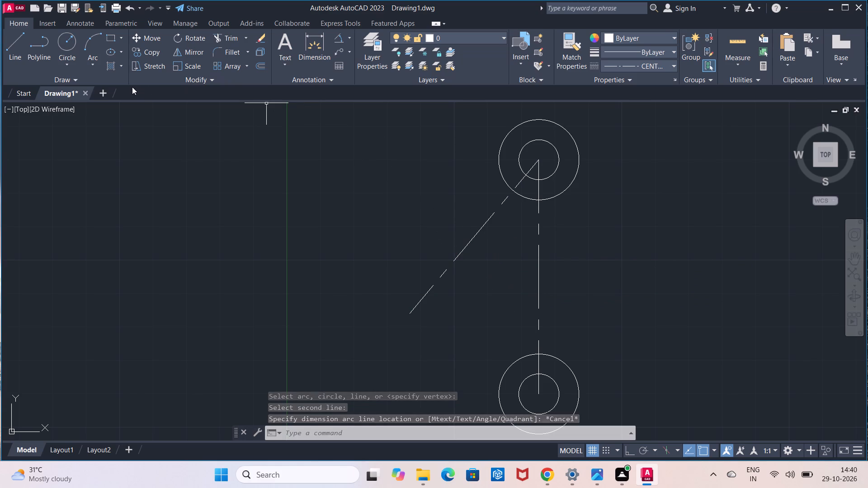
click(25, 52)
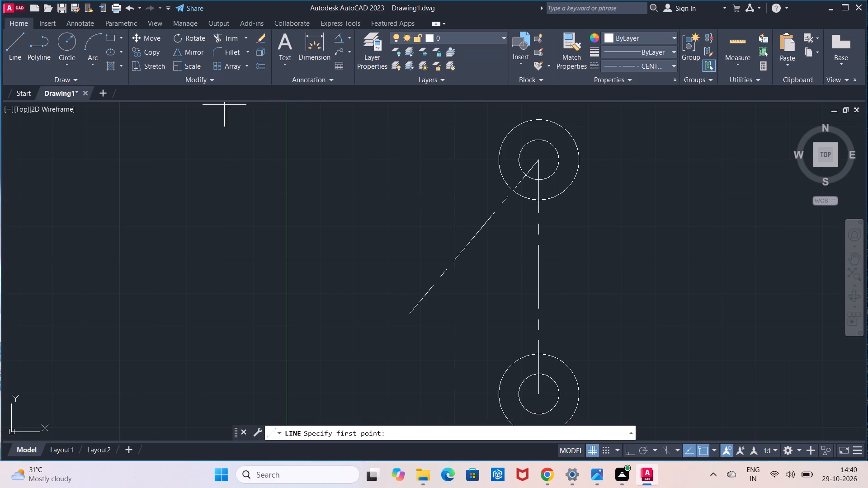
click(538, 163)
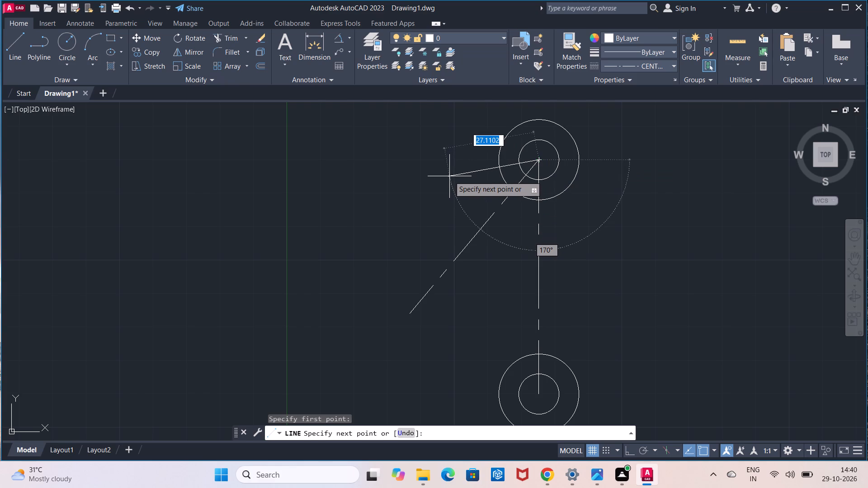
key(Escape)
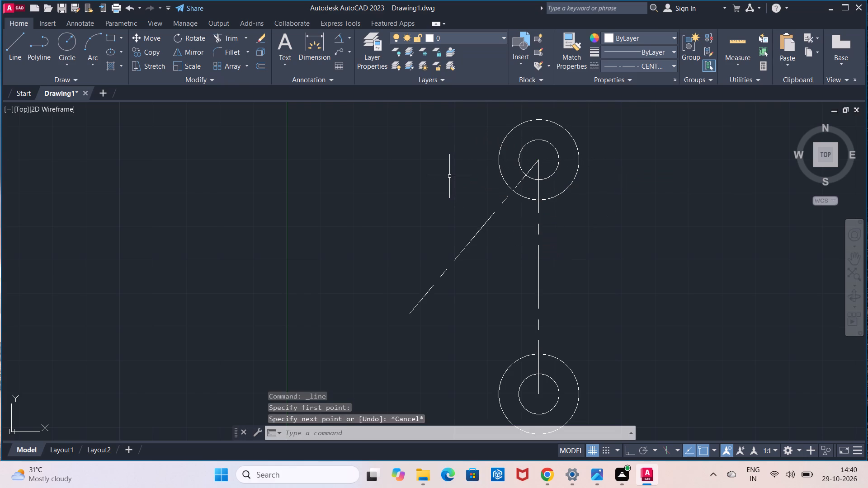
Check the sloping centreline's length with an aligned dimension between its two ends, without placing it.
click(348, 37)
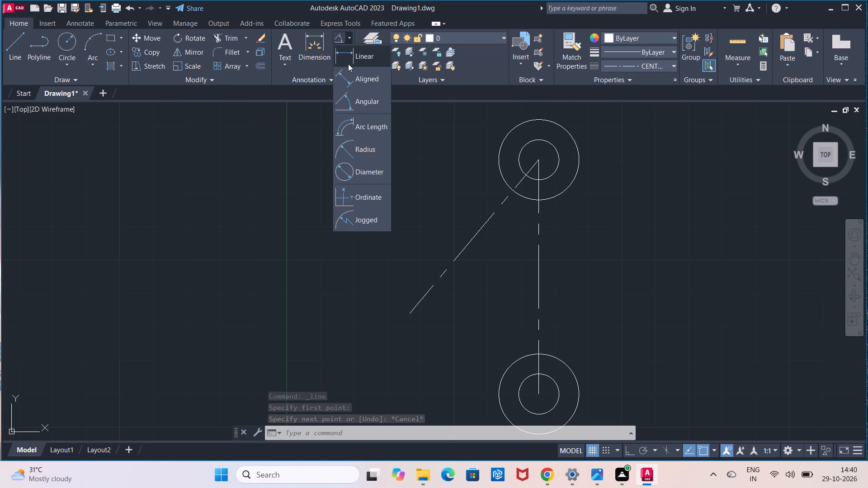
click(360, 59)
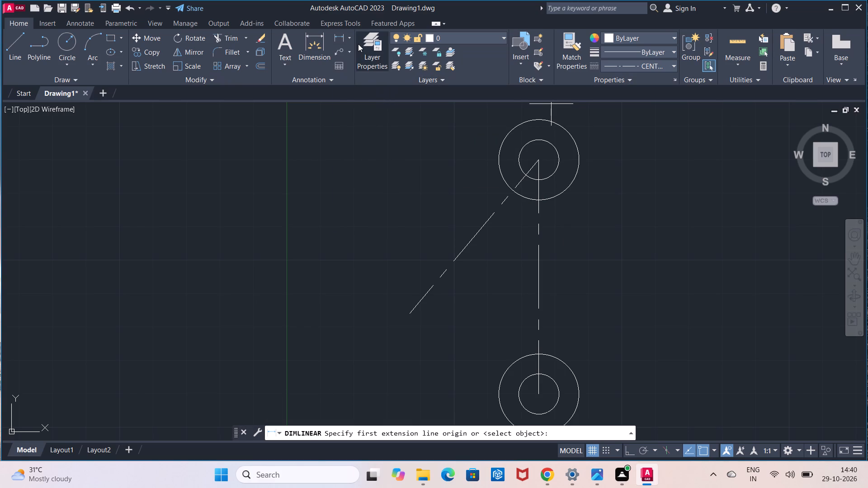
click(351, 40)
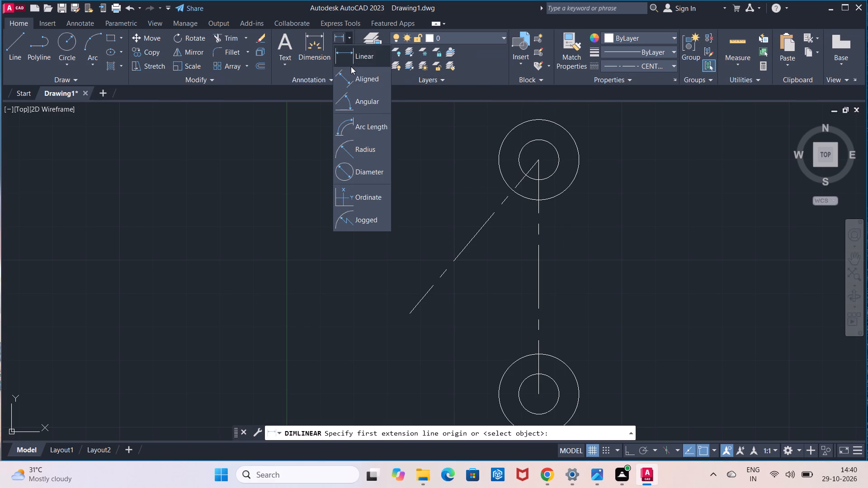
click(351, 70)
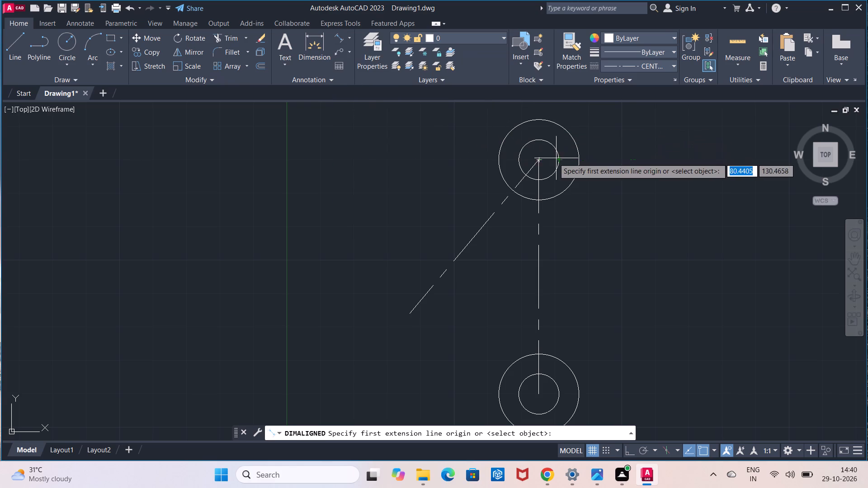
click(541, 159)
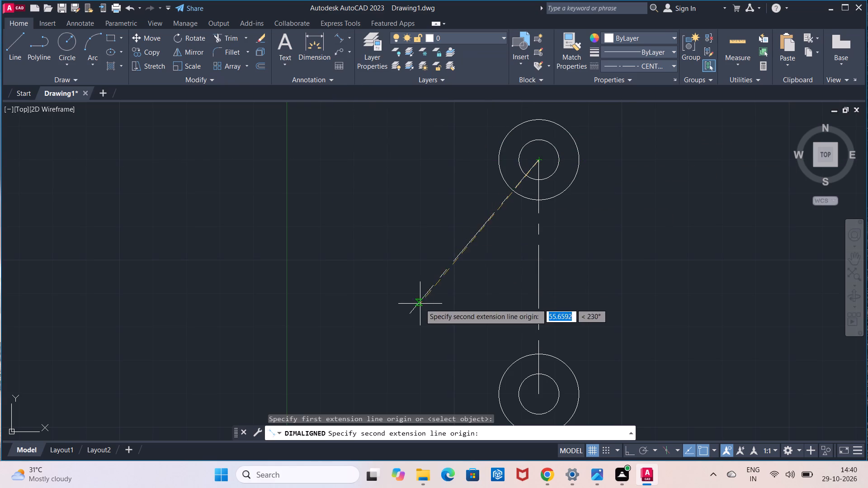
click(410, 312)
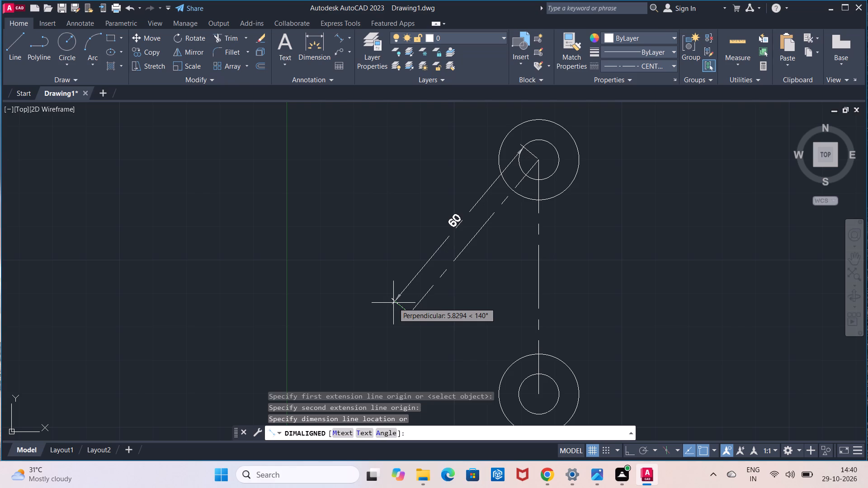
key(Escape)
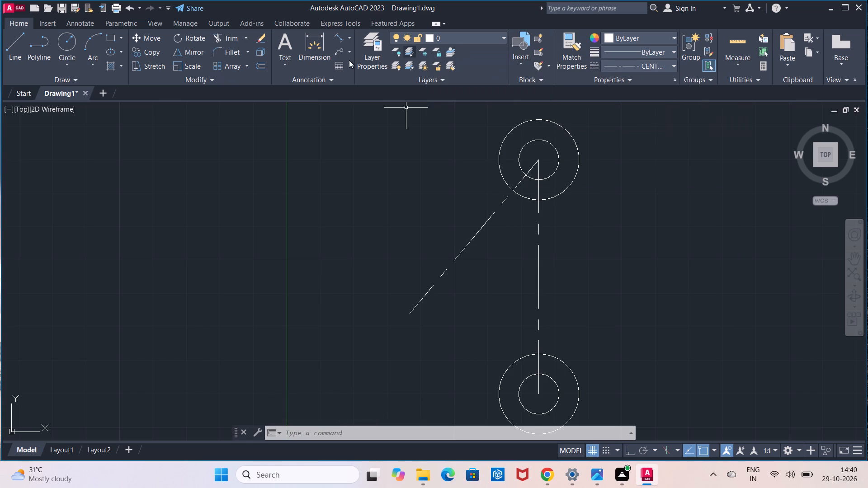
Draw a second centreline 60 units long at a 160° angle, sloping down and left from the upper circles' centre.
click(25, 47)
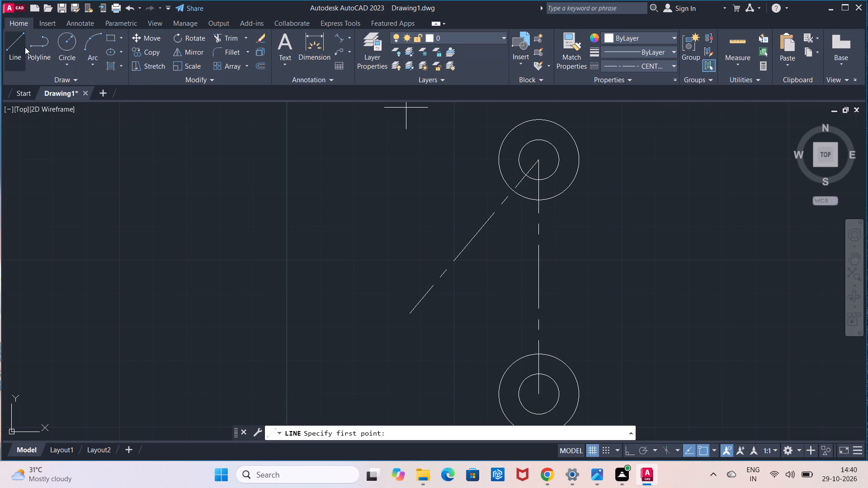
click(538, 161)
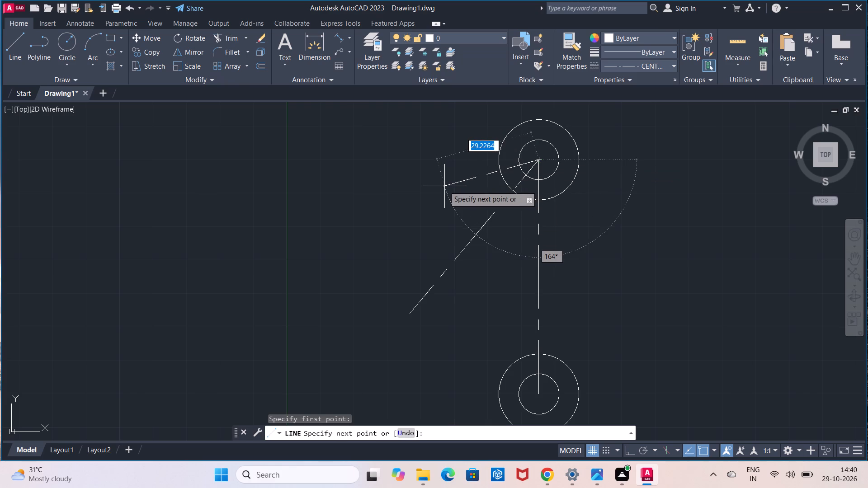
text(60)
key(Tab)
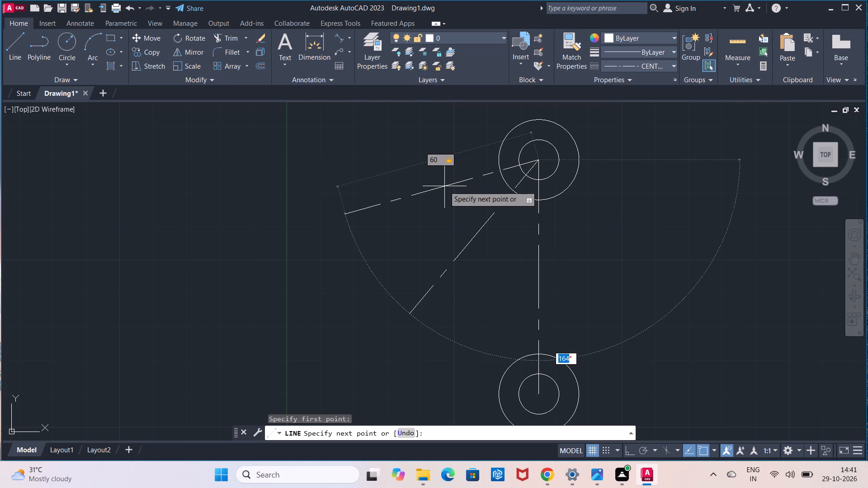
key(1)
key(6)
key(0)
key(Return)
key(Escape)
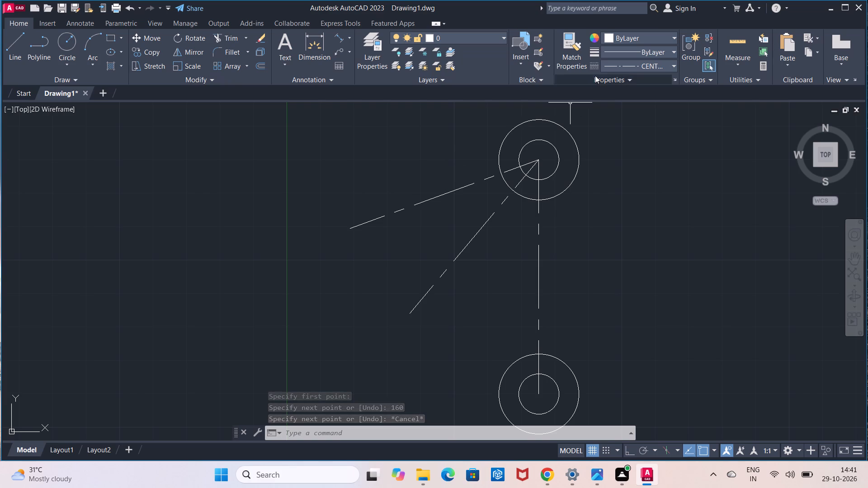
Switch the current linetype to ByLayer and draw a radius 10 circle centred on the 160° centreline, a little short of its outer end.
click(608, 67)
click(610, 78)
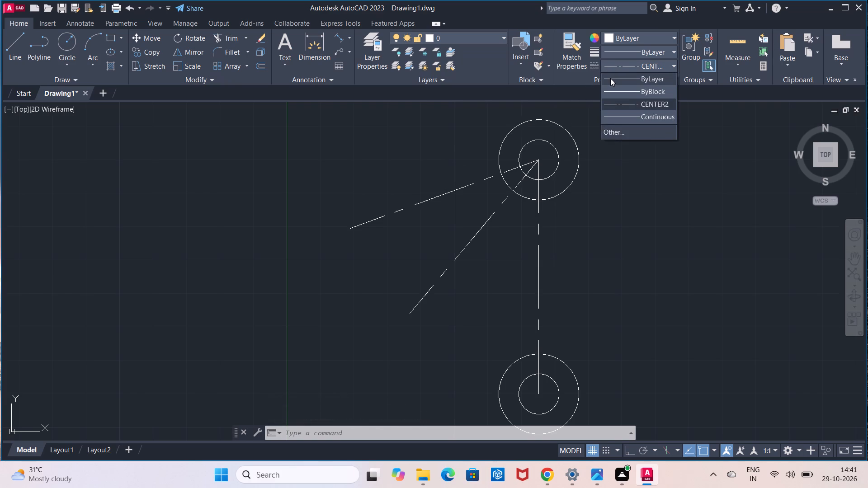
click(68, 43)
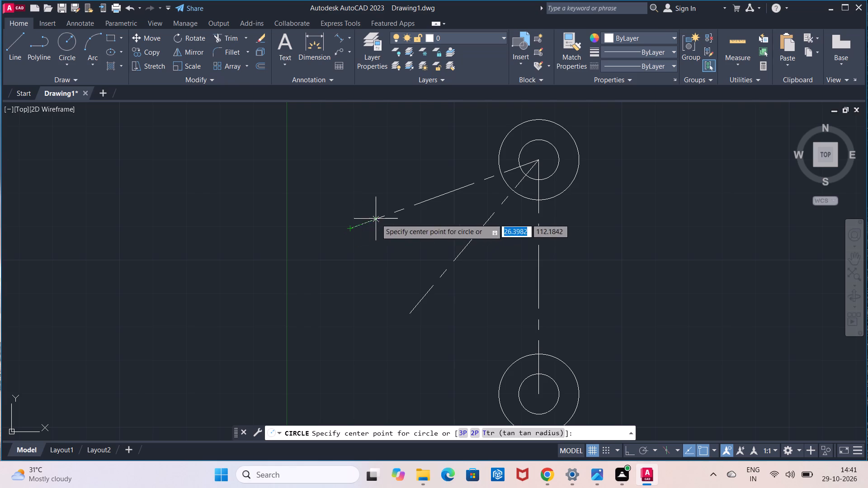
click(399, 211)
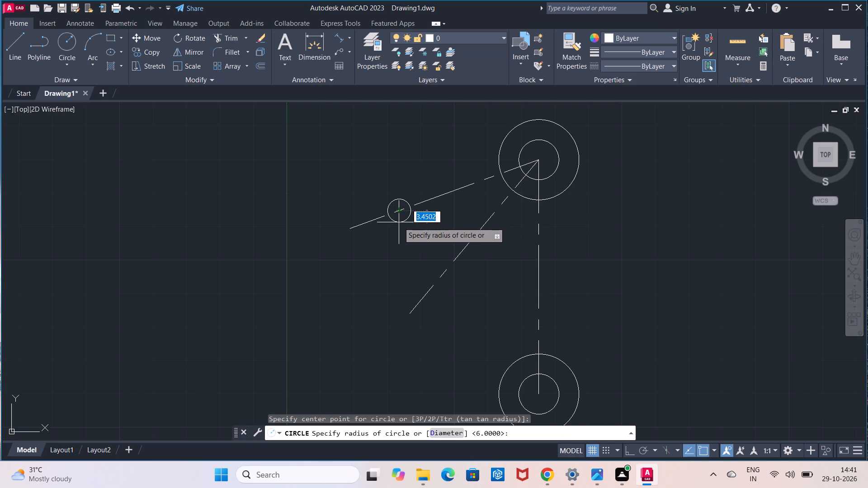
key(1)
key(0)
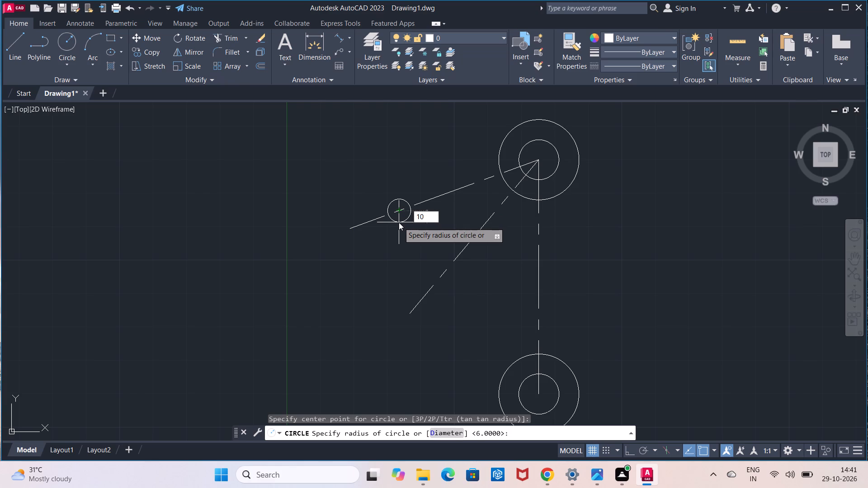
key(Return)
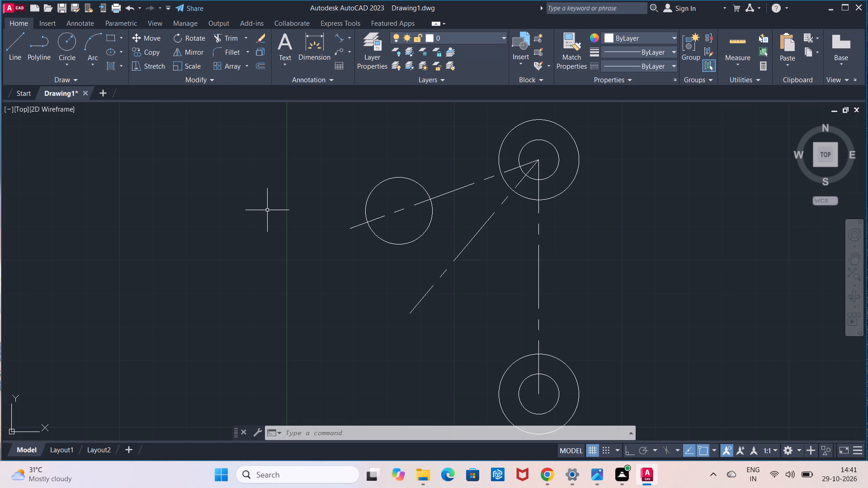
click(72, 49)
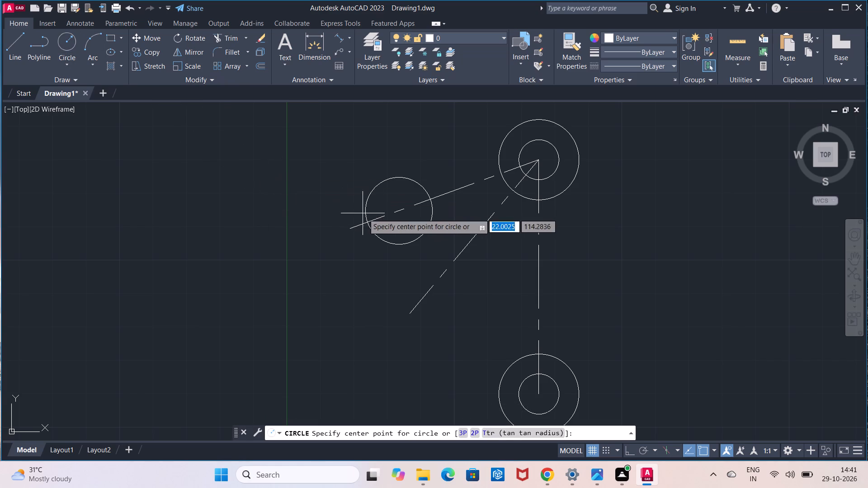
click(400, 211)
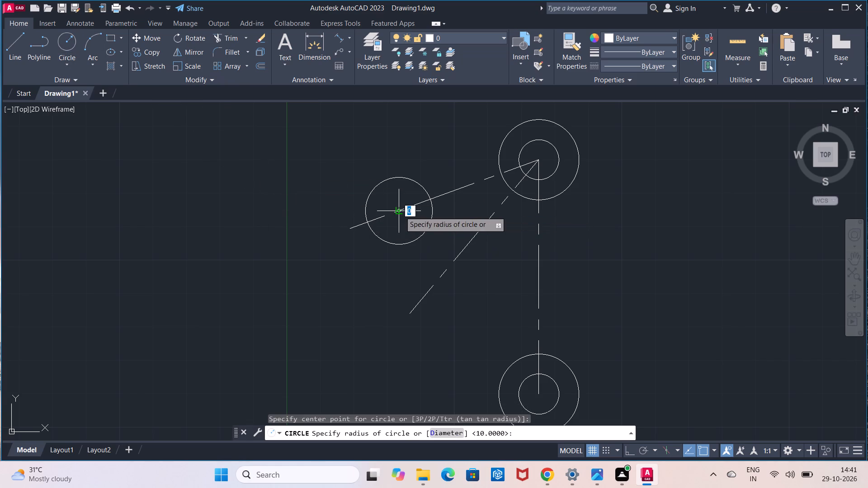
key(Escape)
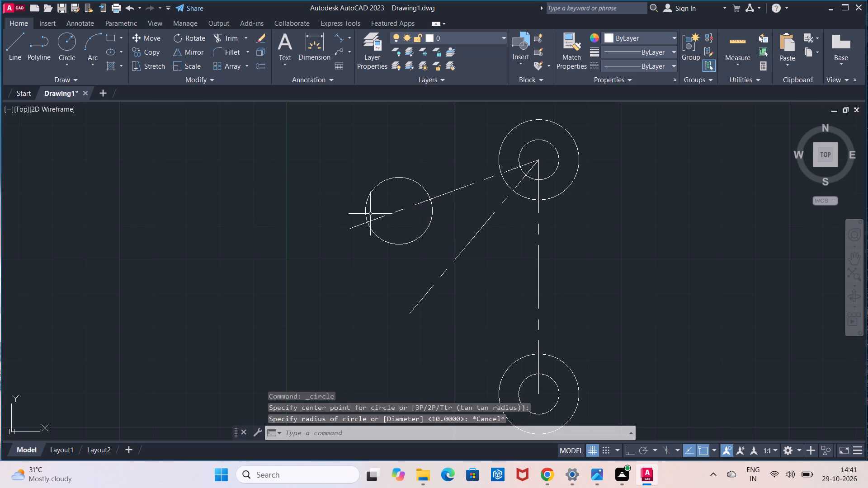
Draw a concentric circle of radius 4 inside the radius 10 circle.
click(71, 49)
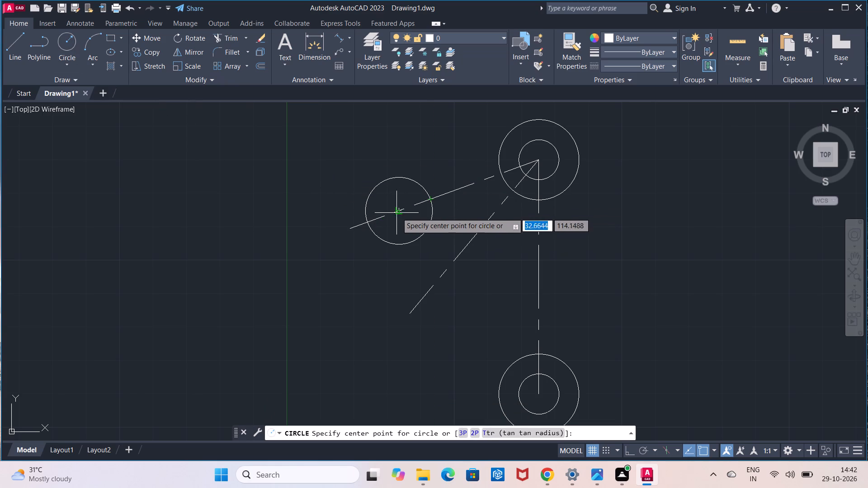
click(398, 212)
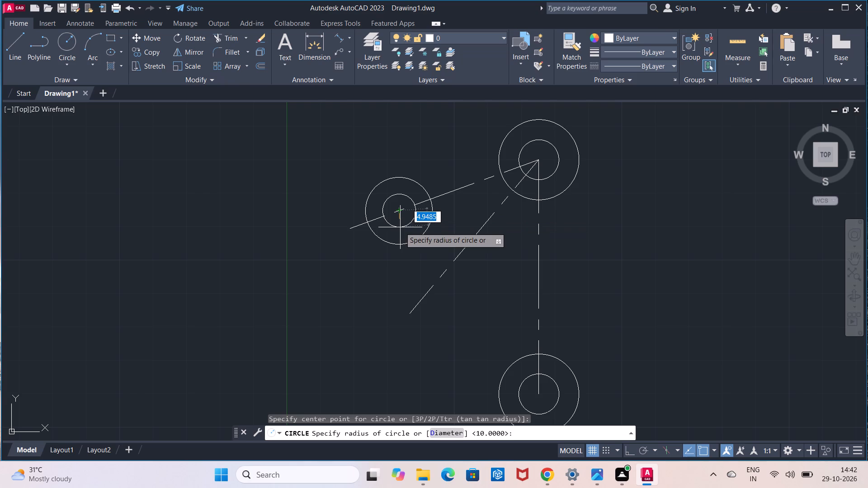
key(4)
key(Return)
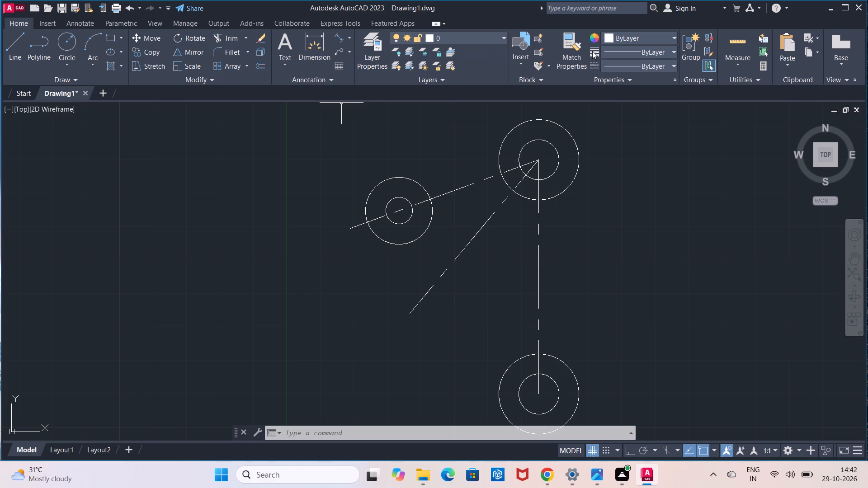
Make CENTER2 the current linetype.
click(615, 61)
click(627, 102)
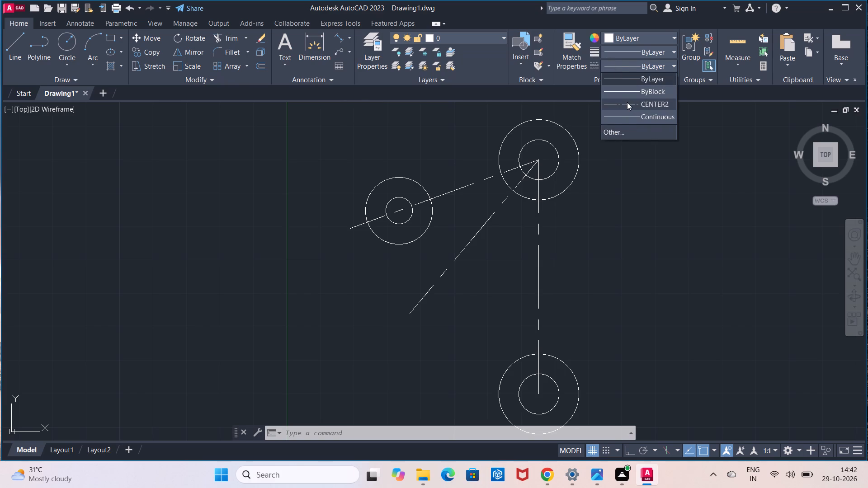
Draw a CENTER2 circle of radius about 44.4 from the upper circles' centre, passing through the centre of the 160° centreline's circle pair.
scroll(595, 167, down, 1)
middle_drag(595, 167, 543, 245)
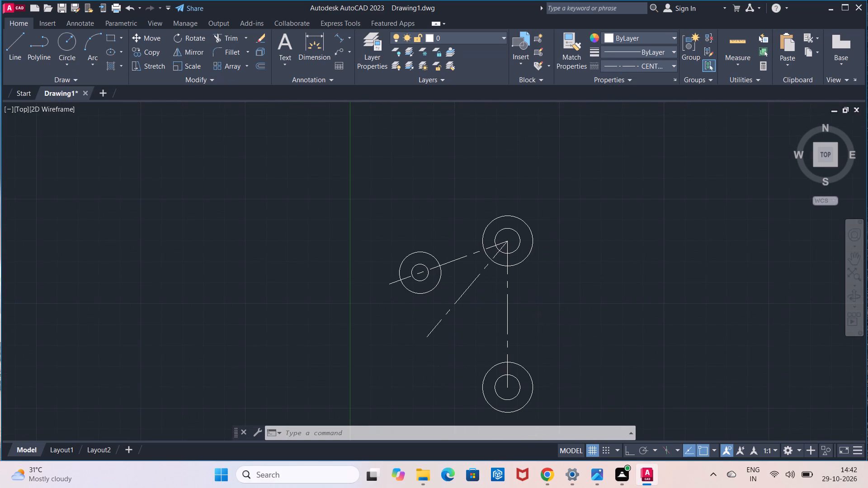
click(60, 44)
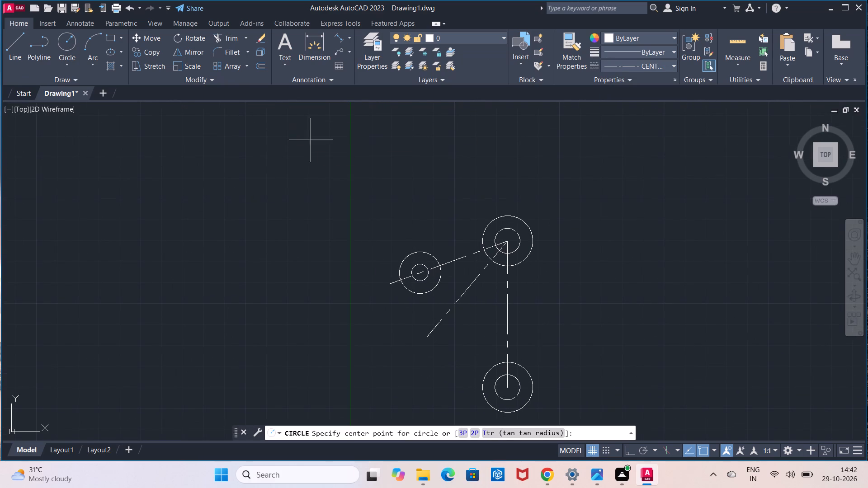
click(504, 241)
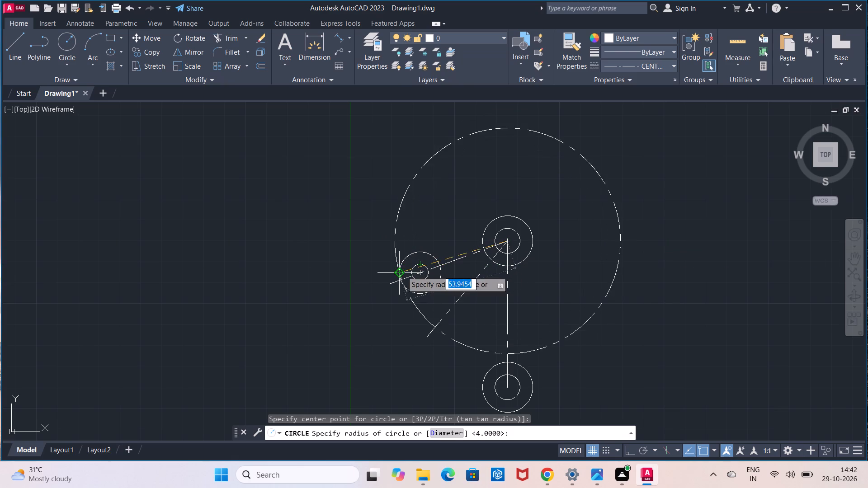
click(420, 270)
scroll(451, 243, up, 1)
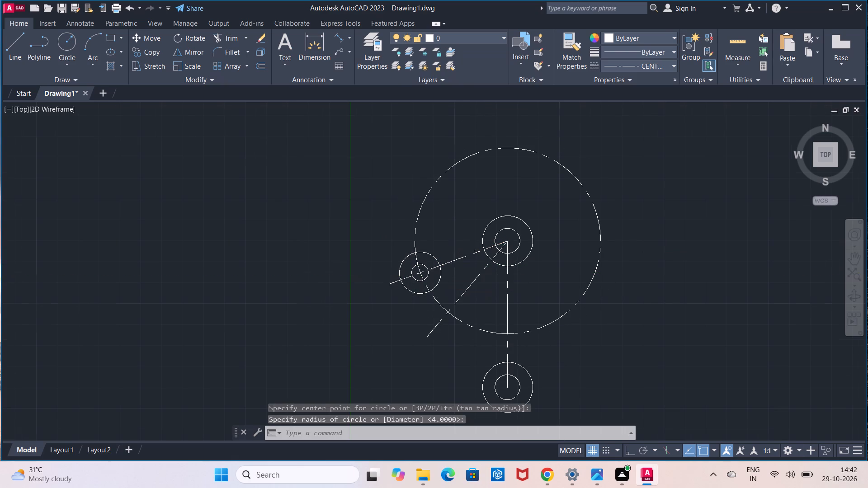
key(Escape)
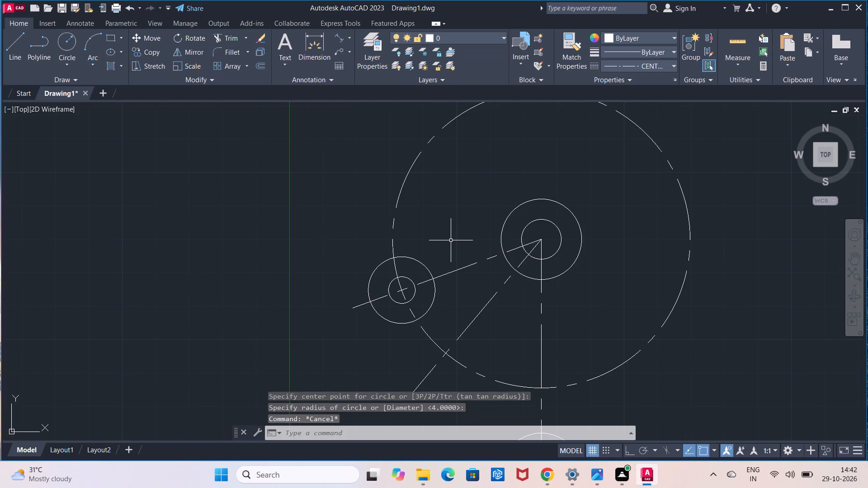
Switch the current linetype to ByLayer and draw a radius 10 circle where the large centreline circle crosses the steeper angled centreline.
middle_drag(484, 298, 503, 282)
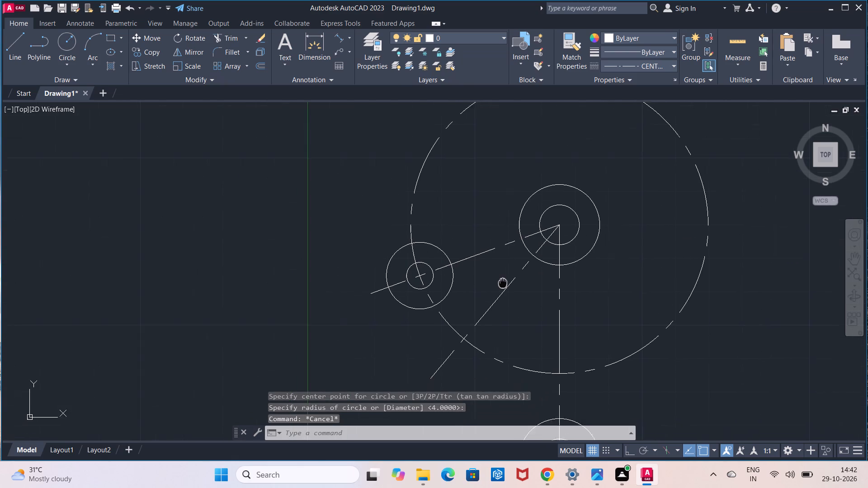
middle_drag(503, 282, 501, 259)
middle_drag(500, 255, 495, 238)
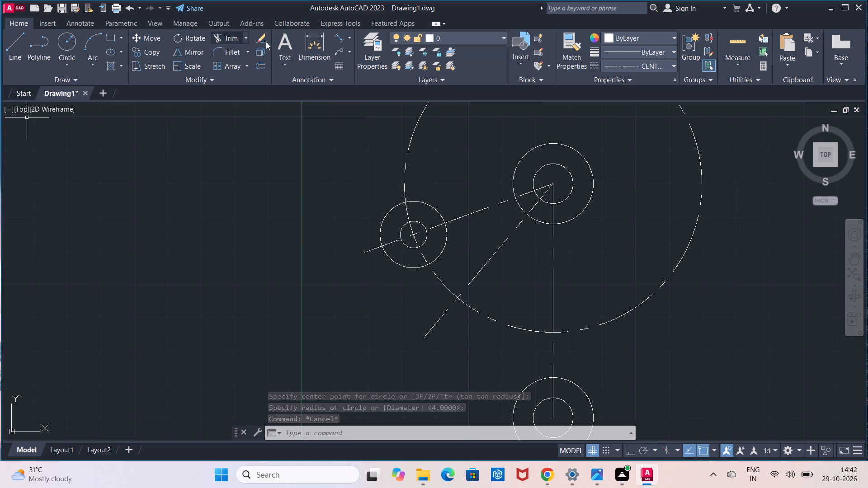
click(611, 65)
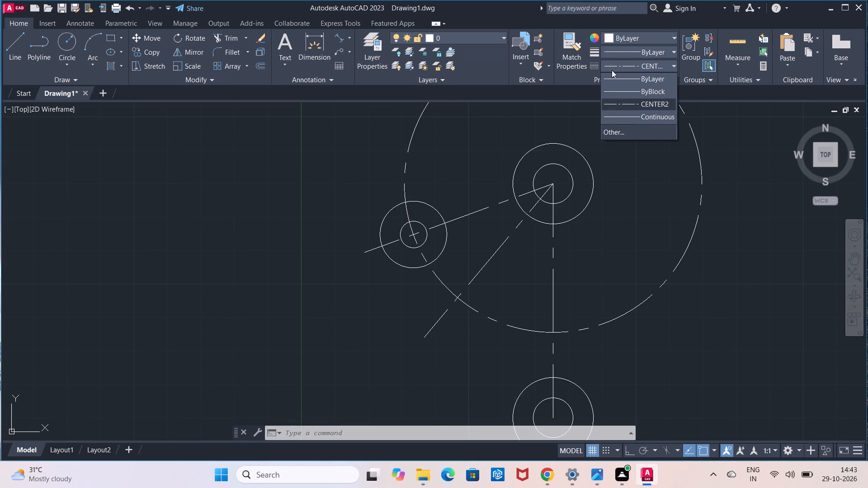
click(617, 80)
click(66, 50)
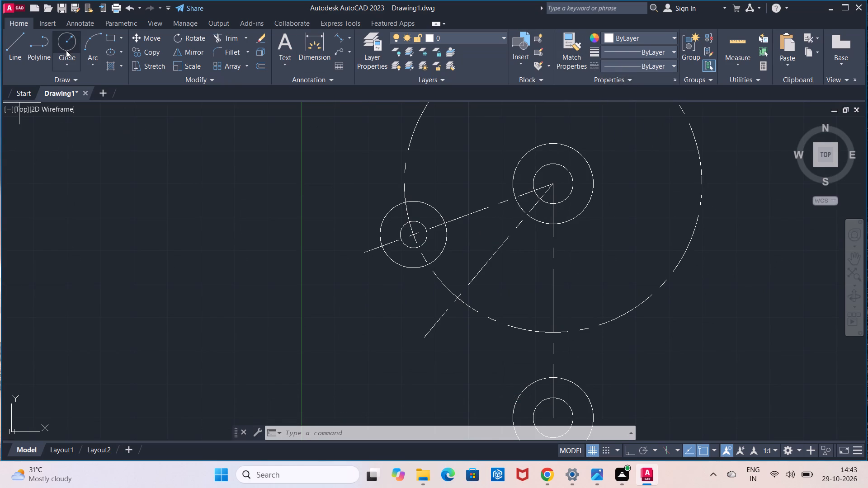
click(456, 299)
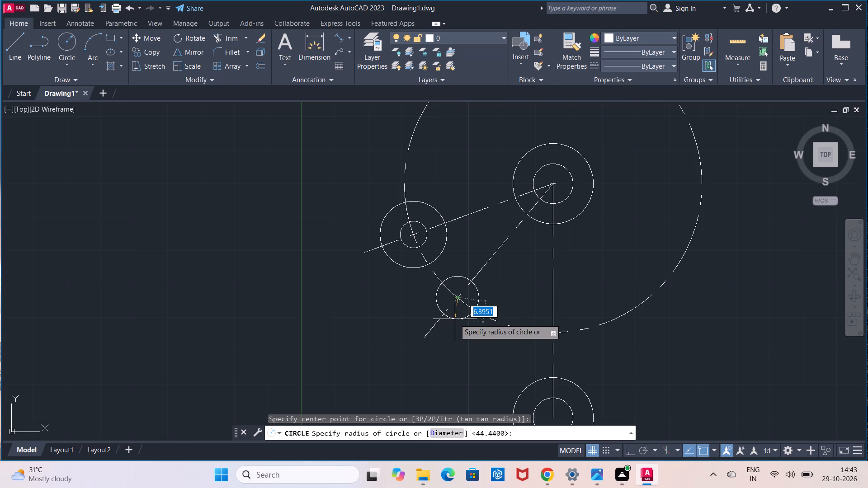
key(1)
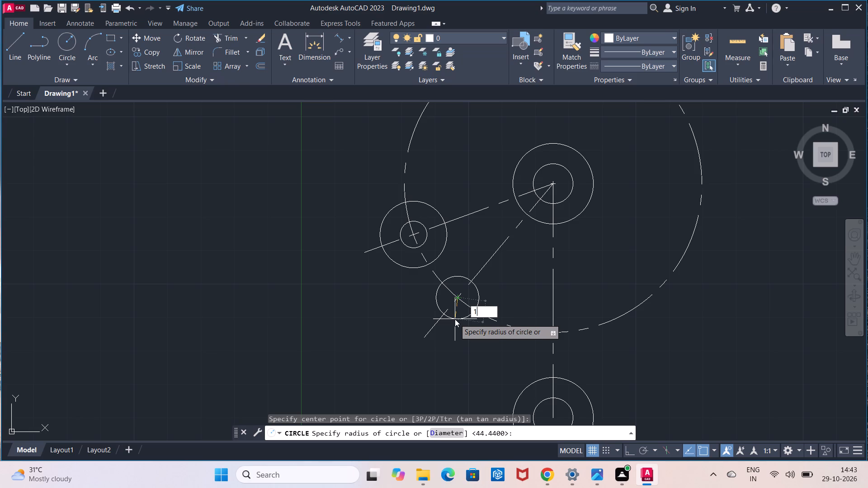
key(0)
key(Return)
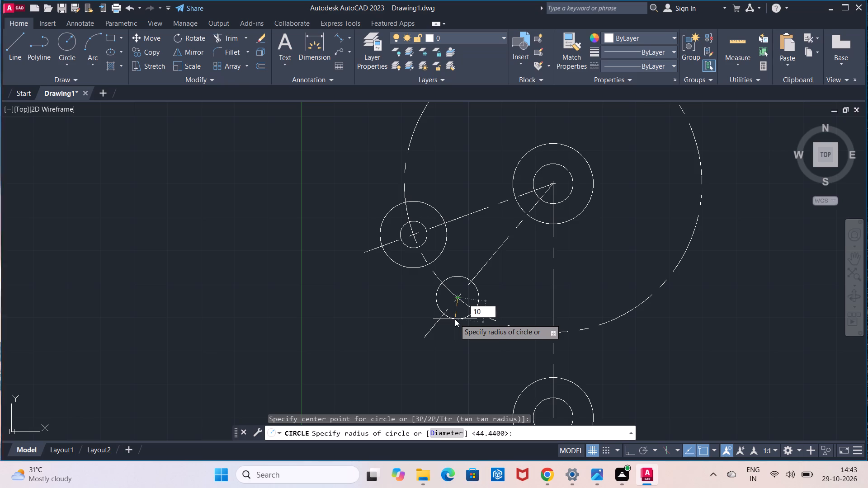
Draw a concentric circle of radius 4 inside the new radius 10 circle on the steeper centreline.
click(64, 45)
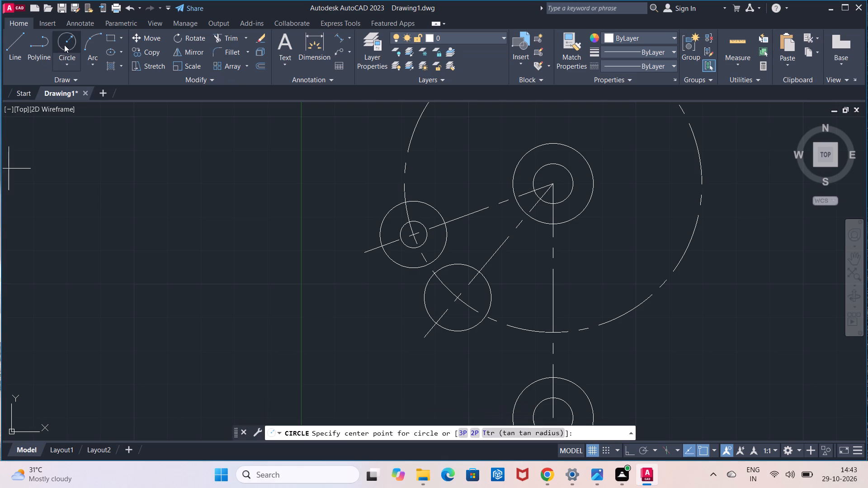
click(458, 299)
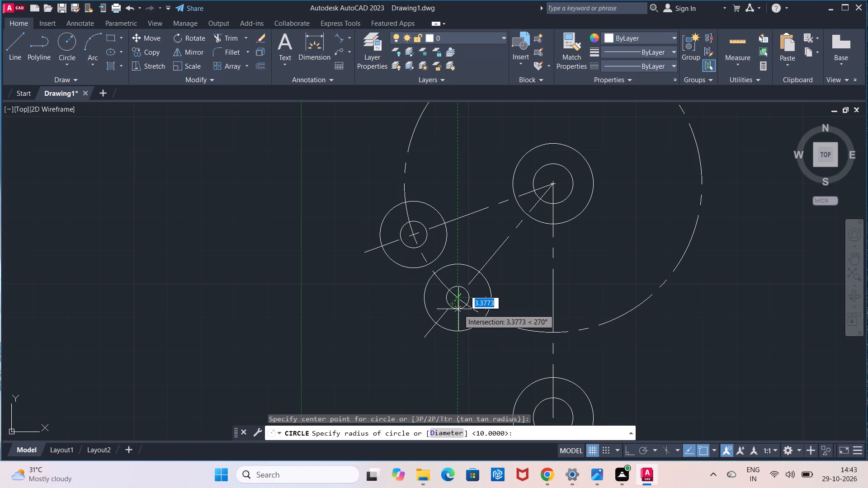
key(4)
key(Return)
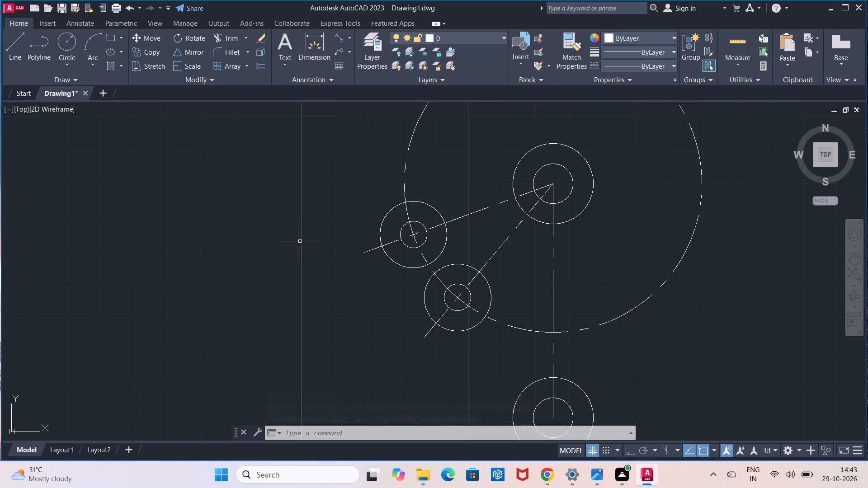
Trim the large centreline circle down to the short arc running through the two radius 10 circles.
click(229, 40)
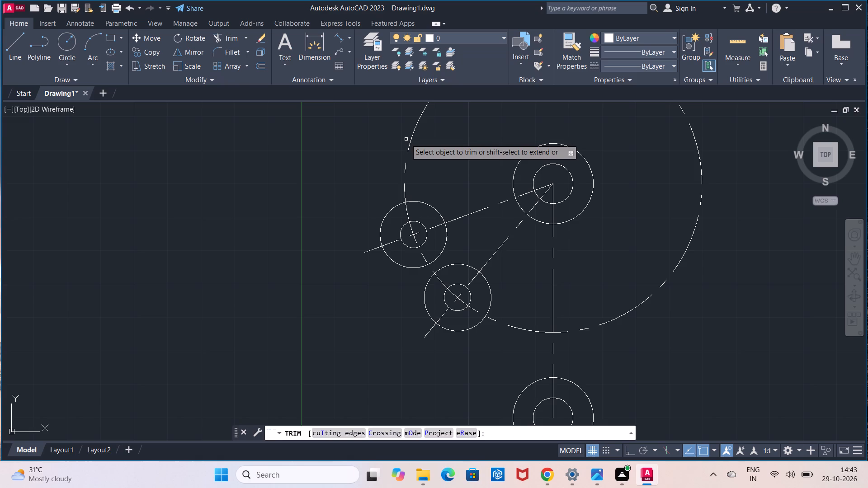
click(409, 141)
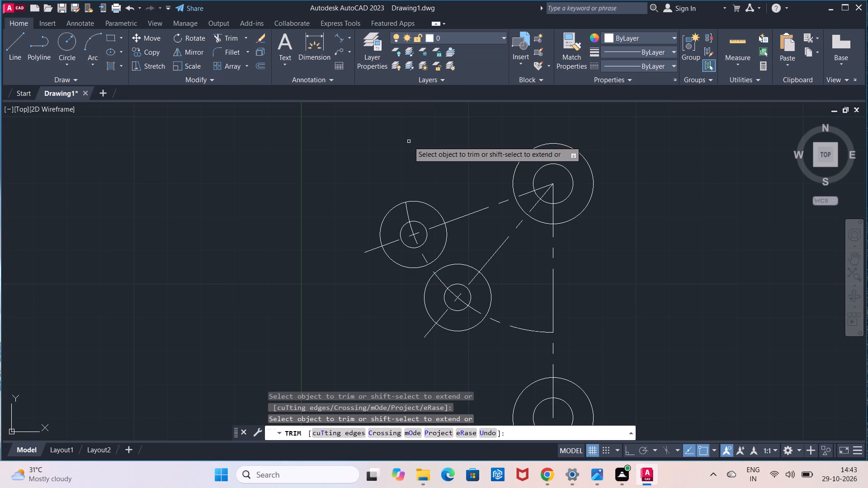
click(526, 331)
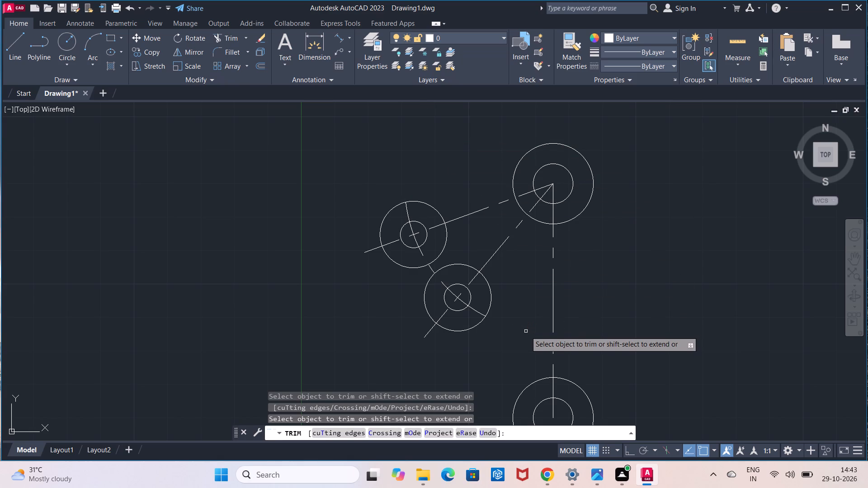
key(Escape)
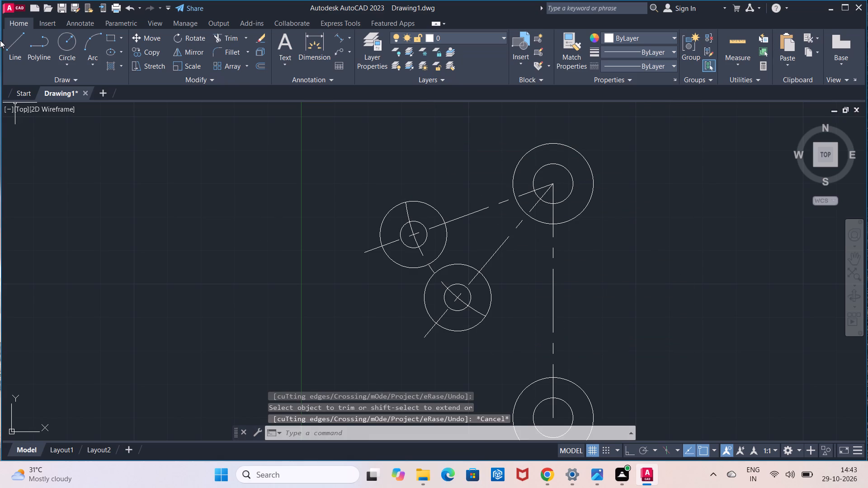
Offset the centreline arc by 10 to both its outer and inner sides, picking the distance from a radius 10 circle's centre to its edge.
click(259, 62)
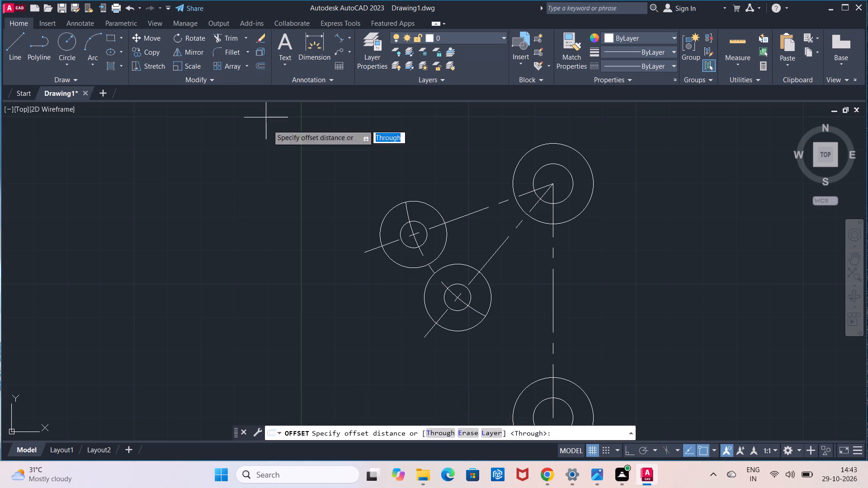
click(413, 237)
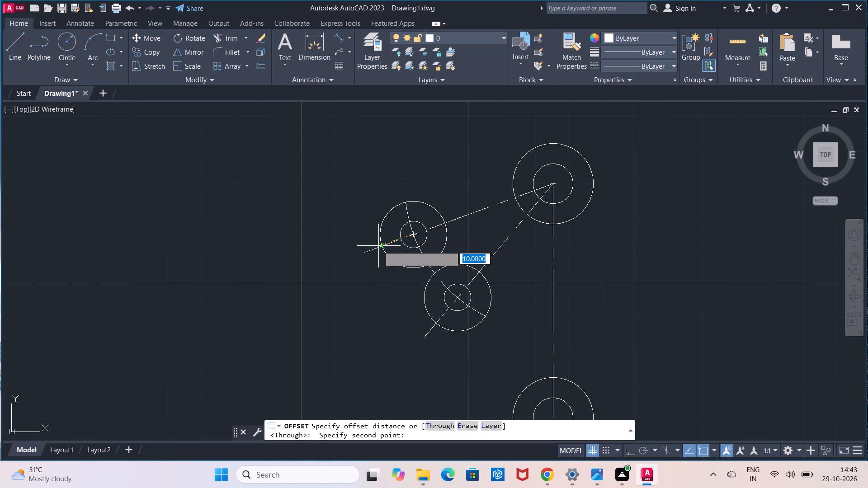
click(380, 246)
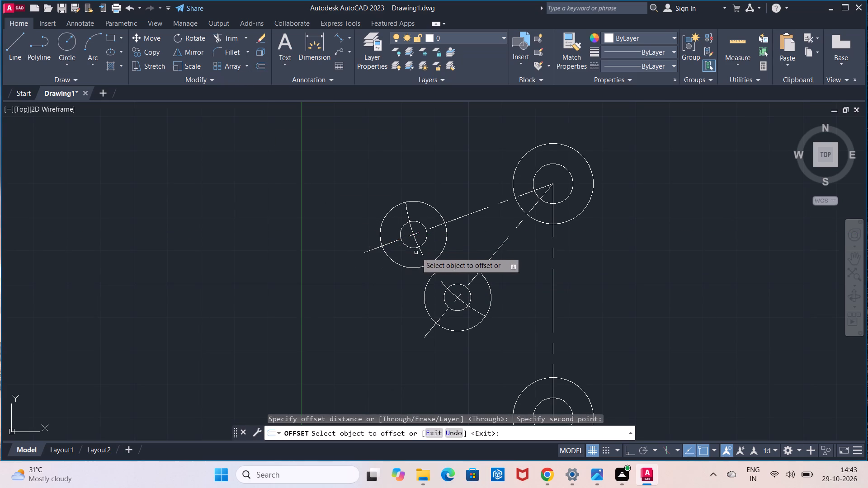
click(423, 253)
click(415, 261)
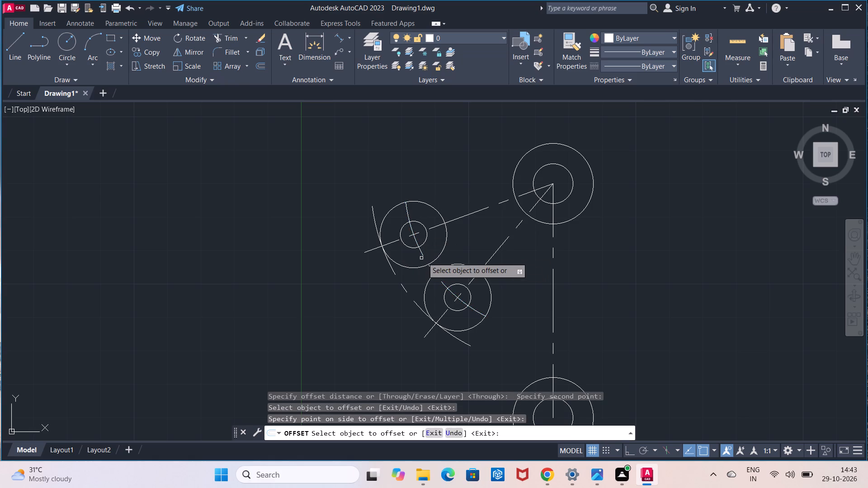
click(425, 257)
click(442, 247)
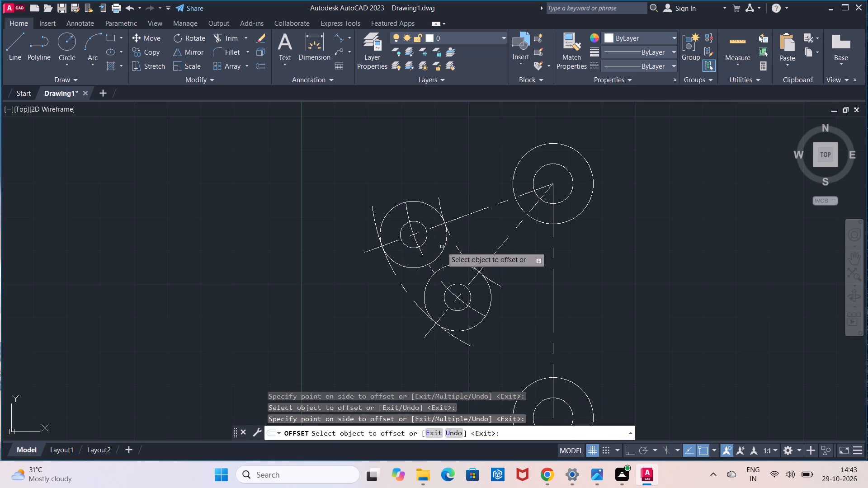
key(Escape)
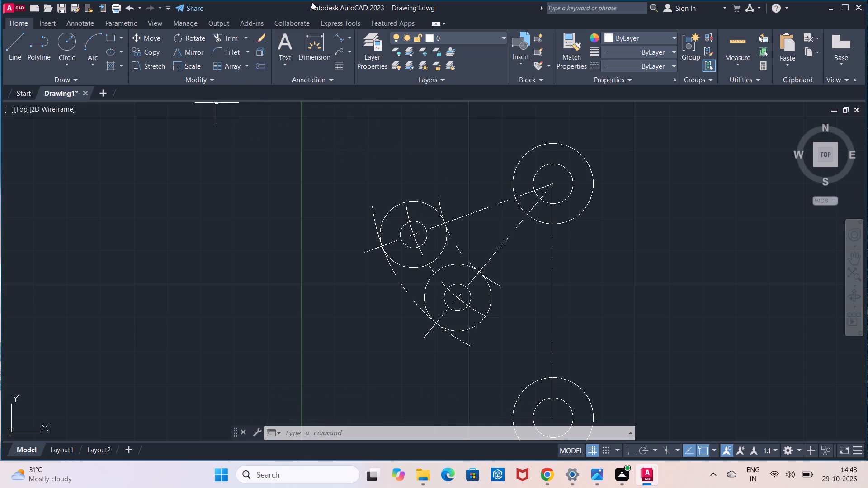
Change the linetype of the outer and inner offset arcs to ByLayer.
click(376, 219)
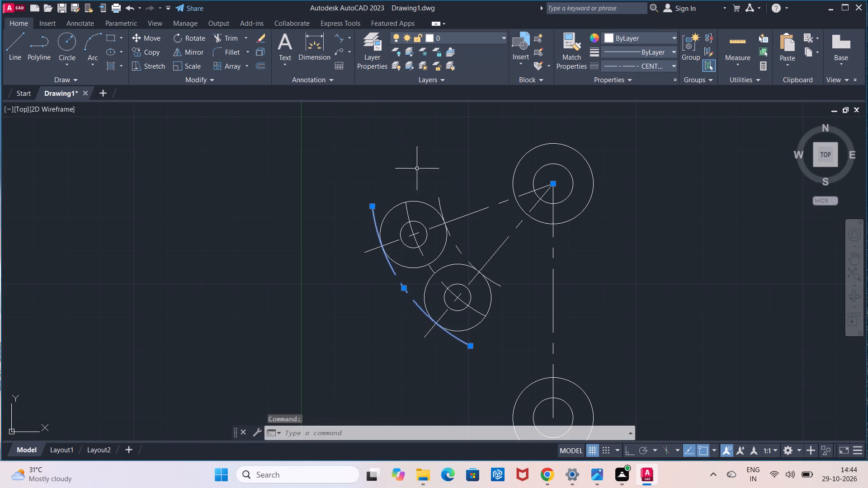
click(619, 71)
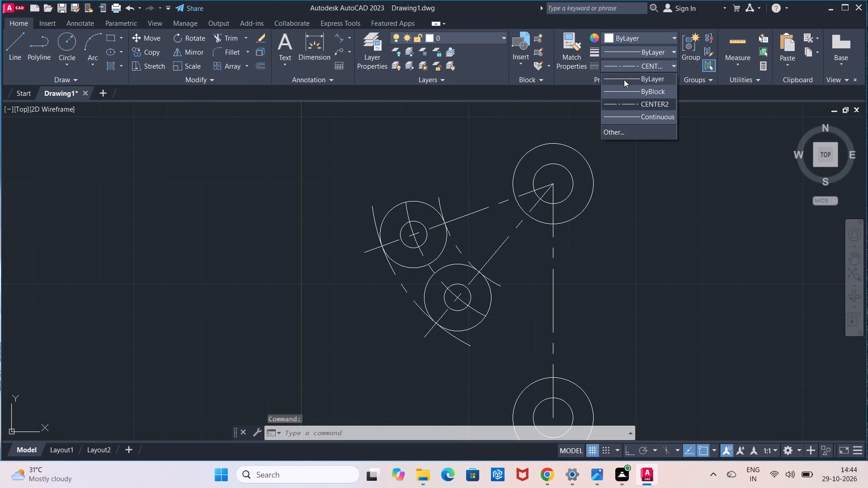
click(624, 80)
click(461, 250)
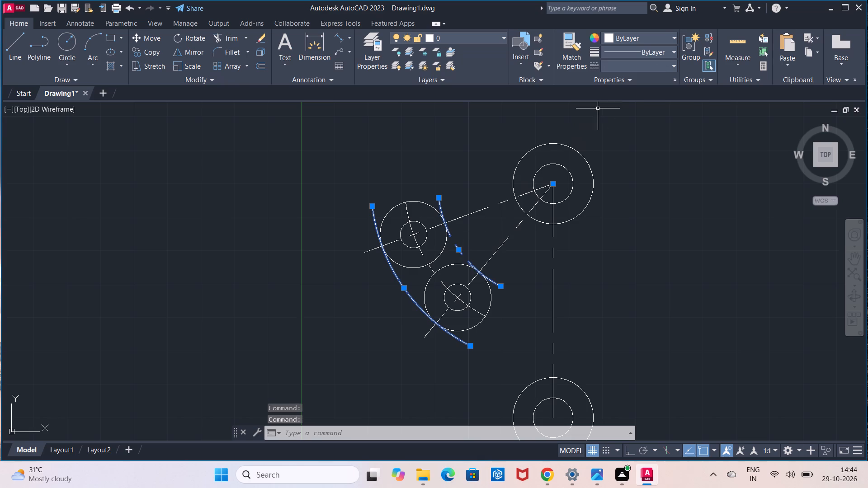
click(617, 66)
click(619, 83)
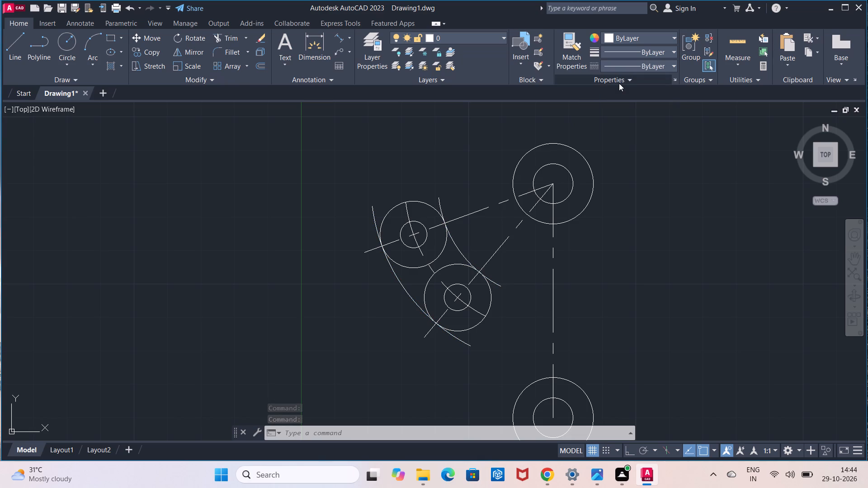
key(Escape)
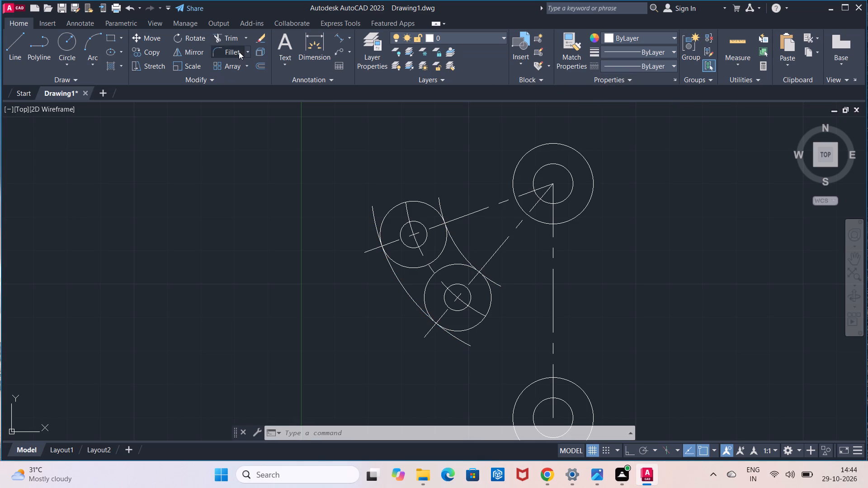
Trim the upper end of the outer offset arc where it overhangs past the 160° centreline's radius 10 circle.
click(236, 42)
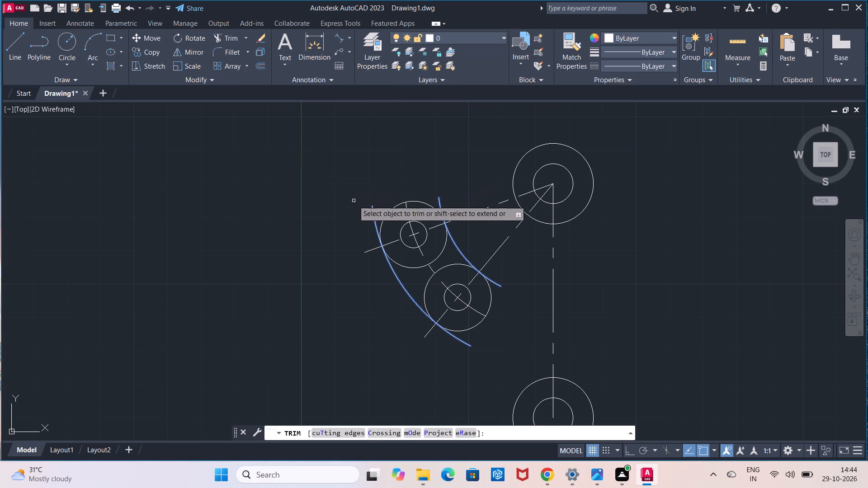
key(Escape)
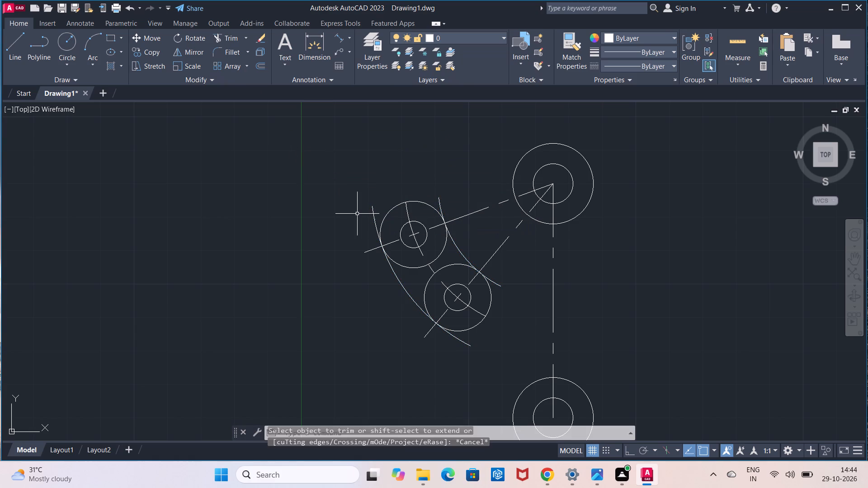
click(228, 38)
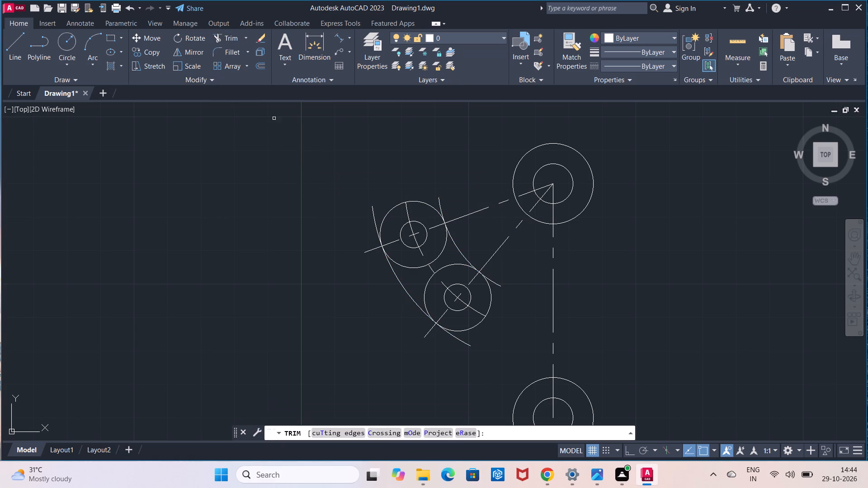
click(372, 215)
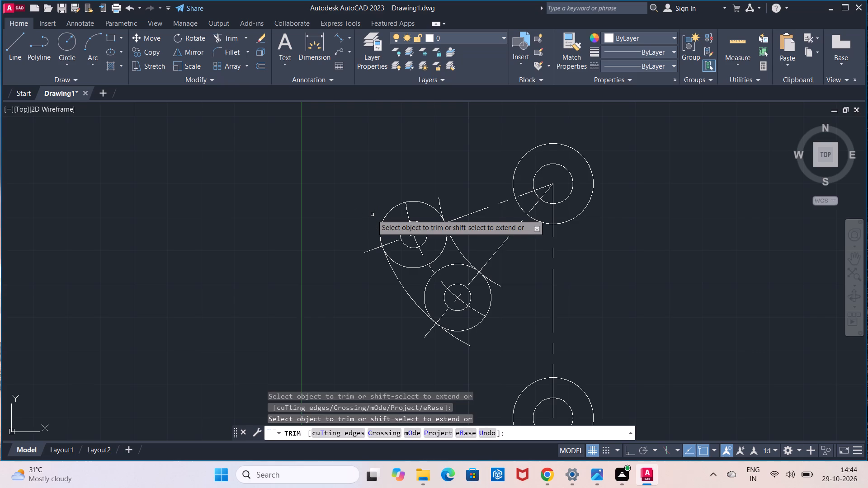
key(Escape)
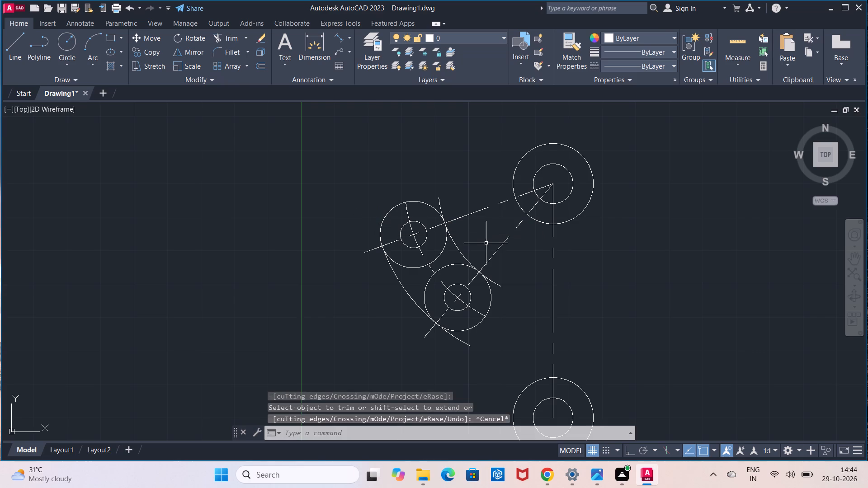
Trim the lower end of the outer offset arc where it overhangs past the lower angled centreline's radius 10 circle.
scroll(486, 263, up, 1)
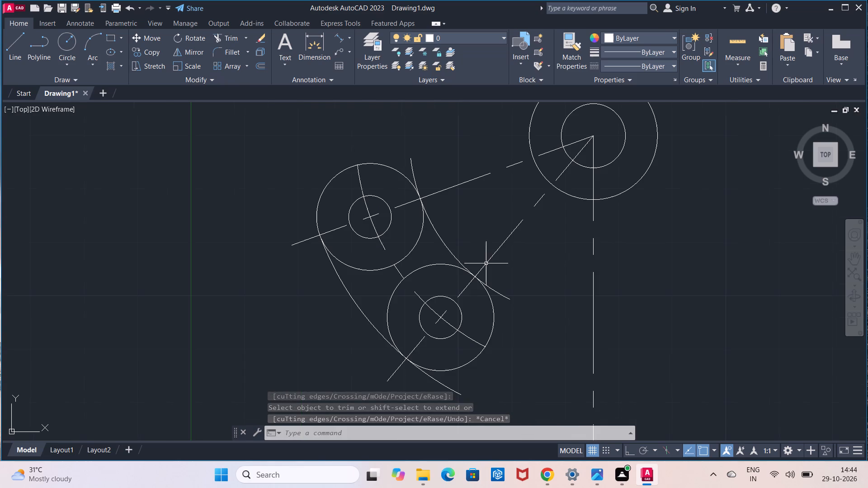
middle_drag(486, 263, 487, 171)
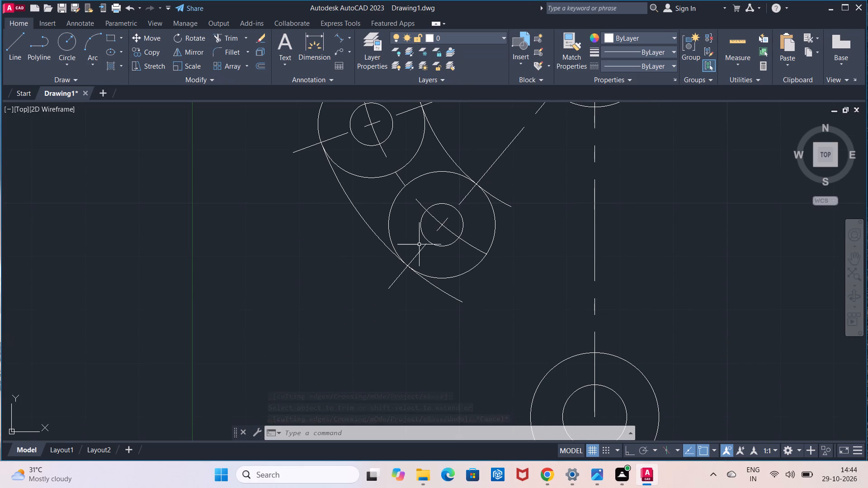
click(448, 296)
key(Escape)
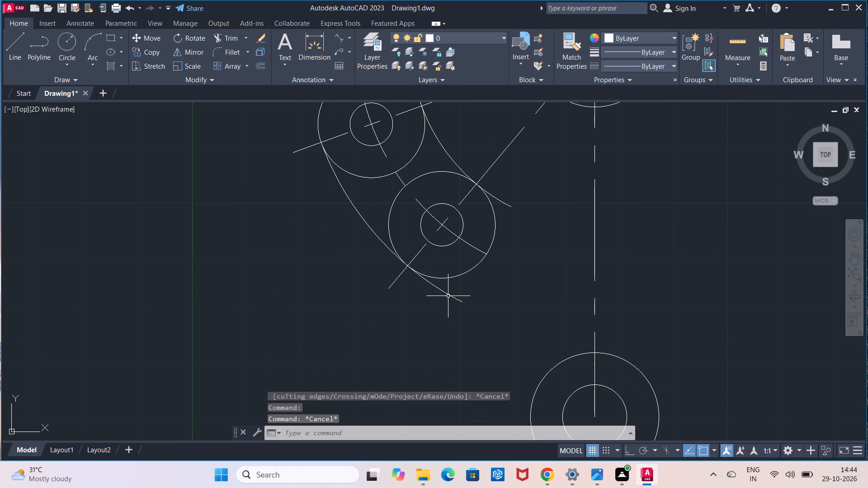
click(236, 39)
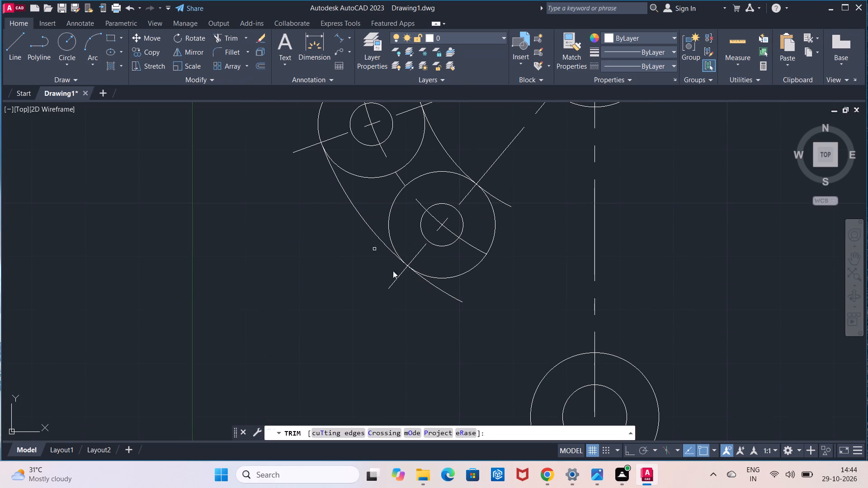
click(462, 304)
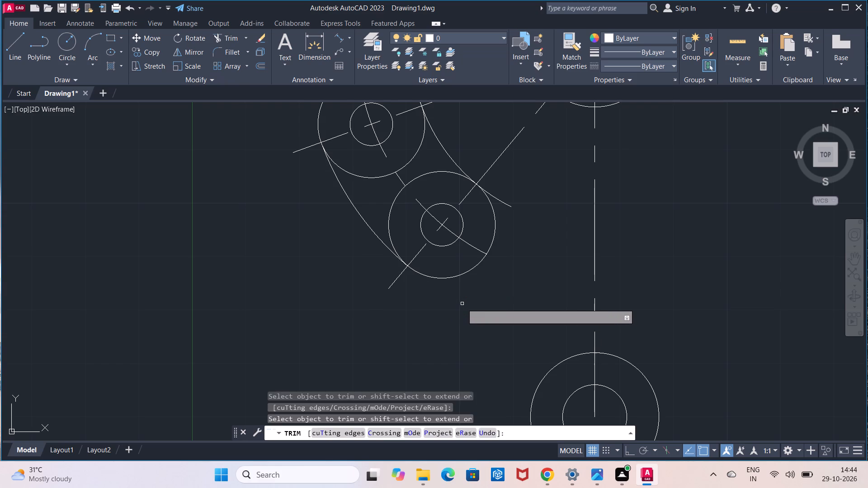
key(Escape)
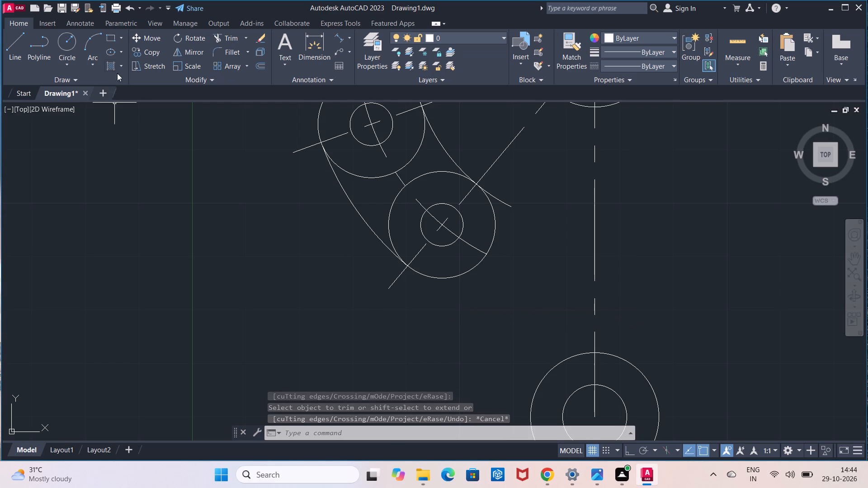
Draw a tangent-tangent circle of radius 28 touching the lower slot-end circle and the outer circle of the bottom concentric pair.
click(71, 68)
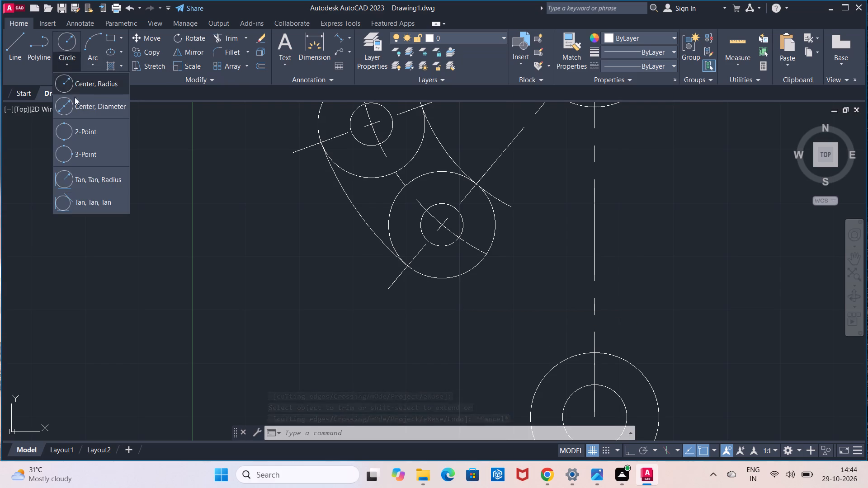
click(101, 176)
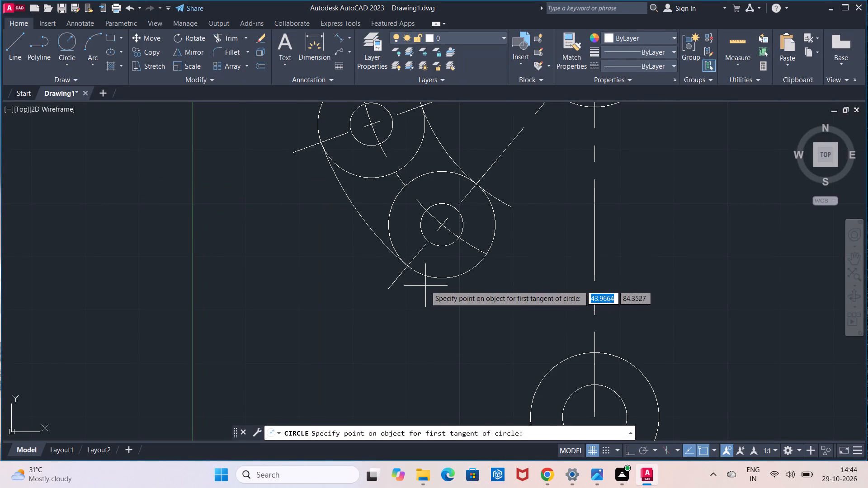
click(422, 274)
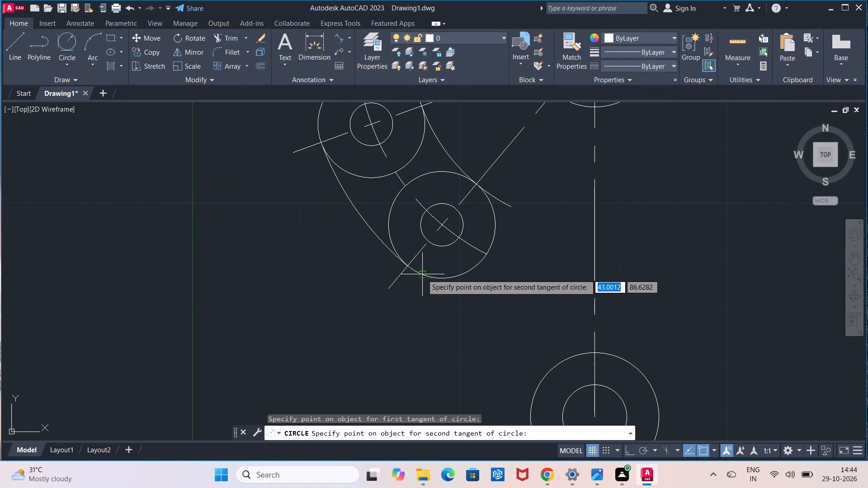
click(529, 405)
click(552, 435)
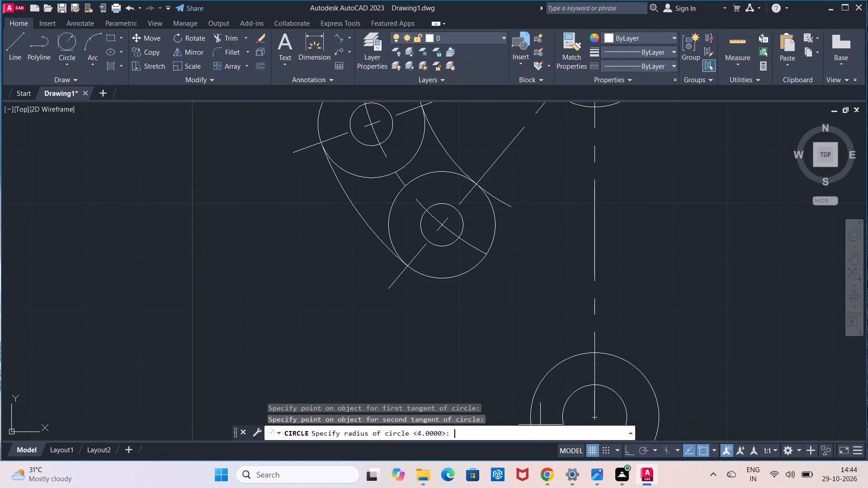
text(28)
key(Return)
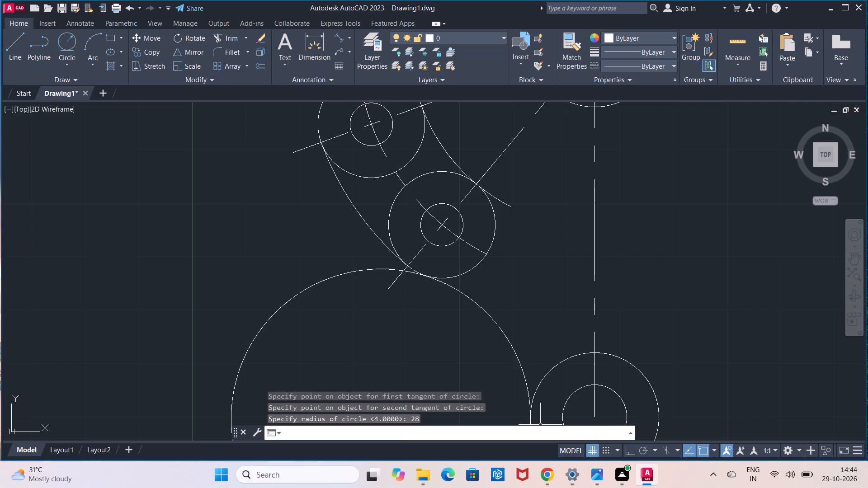
Trim the radius 28 circle down to the short arc joining the lower slot-end circle and the bottom pair's outer circle.
scroll(316, 326, down, 1)
middle_drag(316, 323, 316, 323)
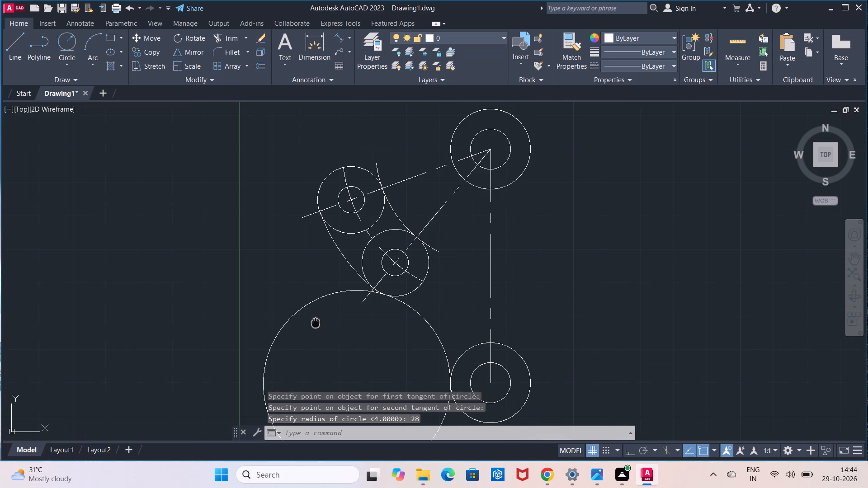
middle_drag(316, 323, 332, 250)
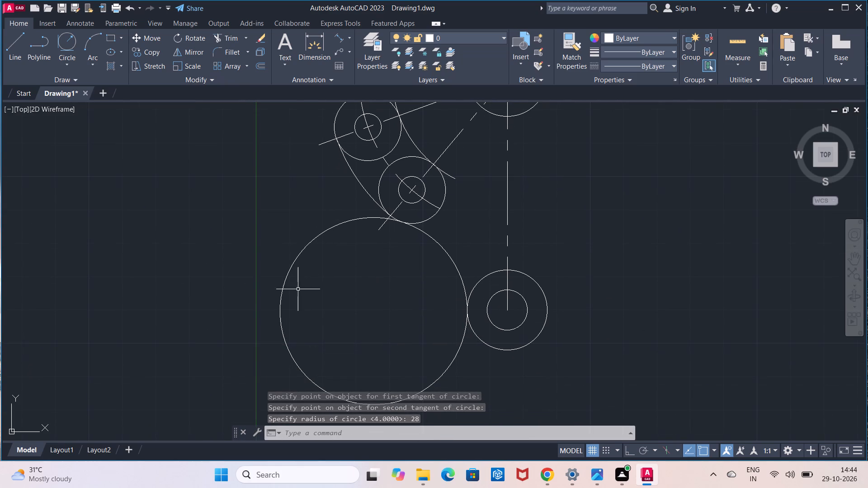
click(221, 37)
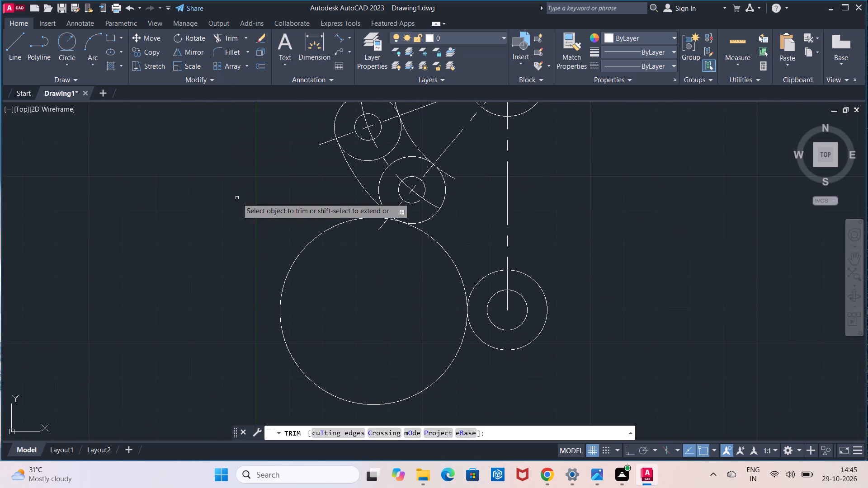
click(278, 317)
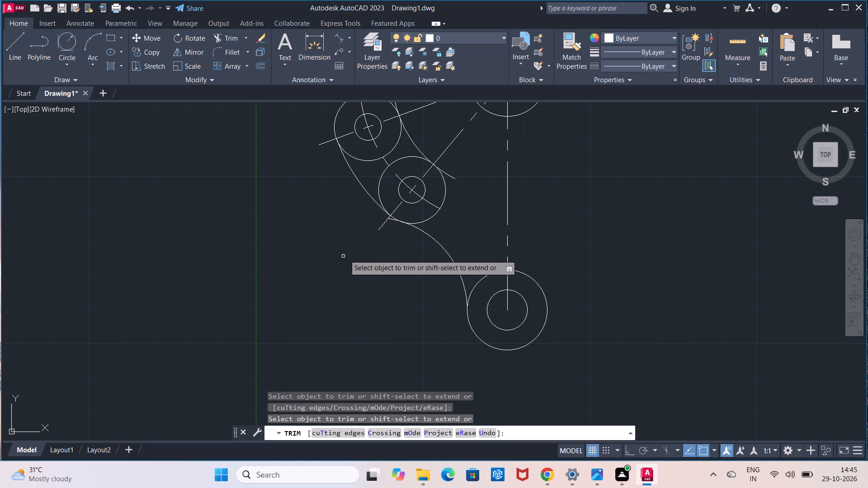
scroll(365, 237, up, 2)
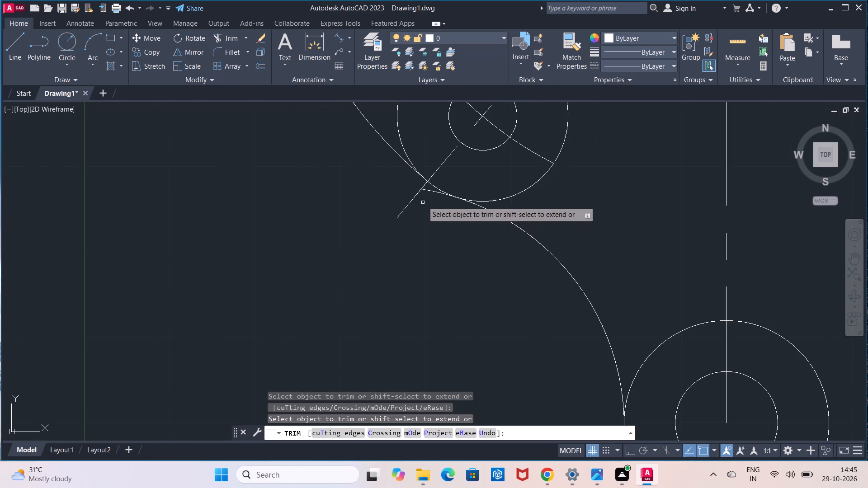
click(428, 189)
scroll(426, 235, down, 1)
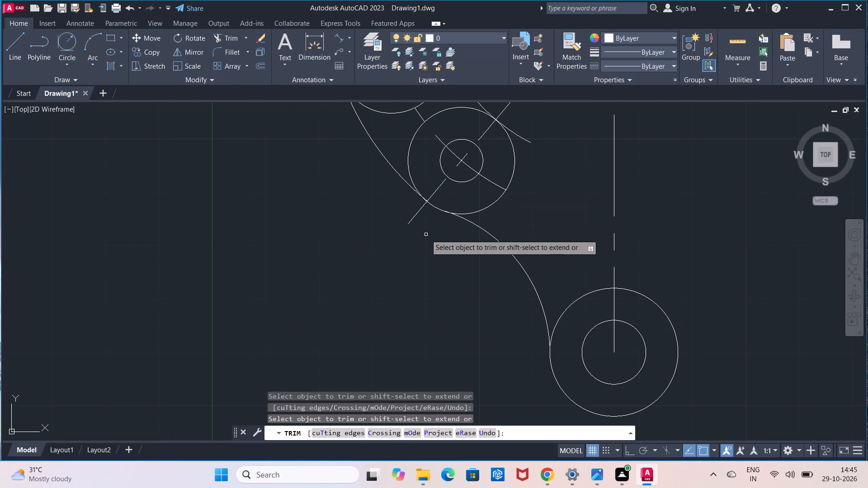
scroll(426, 235, down, 2)
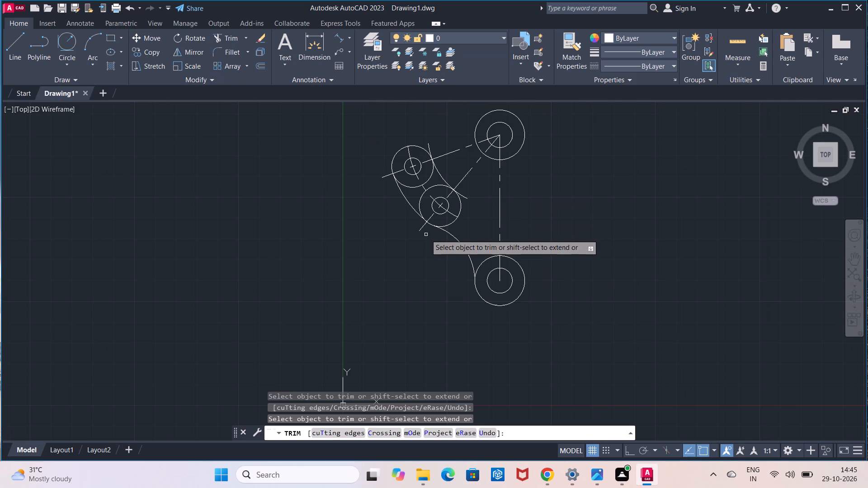
scroll(426, 235, up, 1)
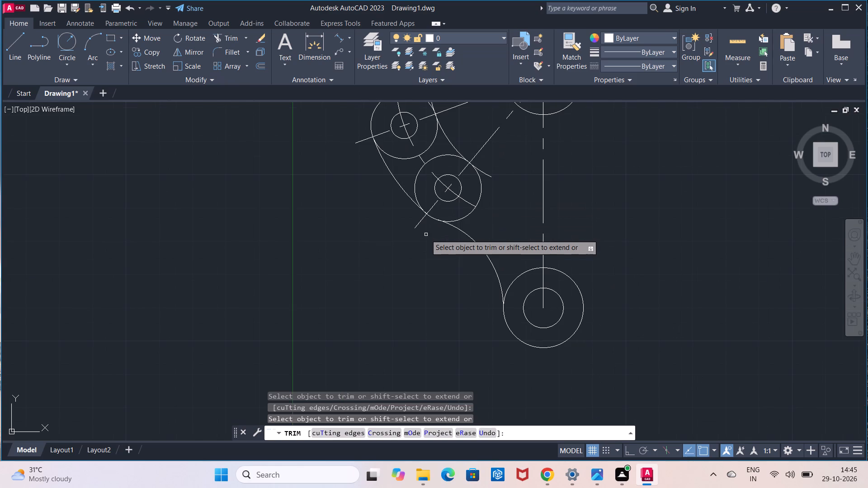
key(Escape)
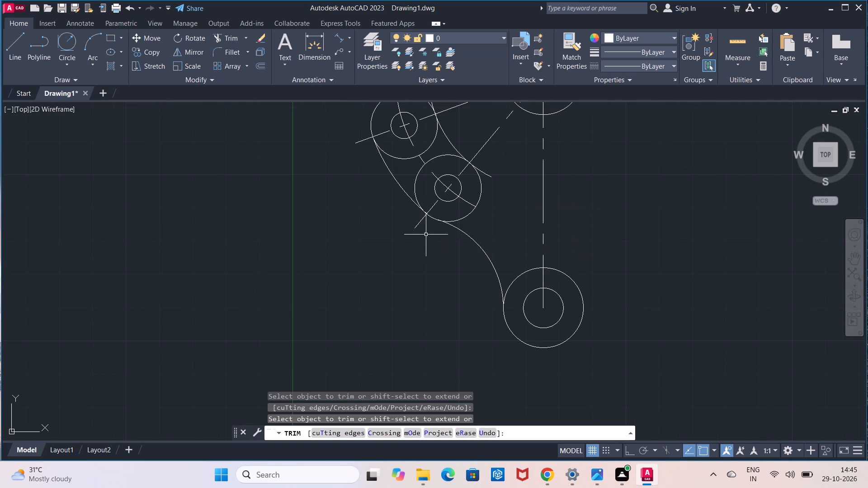
Draw a vertical line about 32.6 long downward from the left quadrant of the top concentric pair's outer circle.
middle_drag(433, 231, 388, 327)
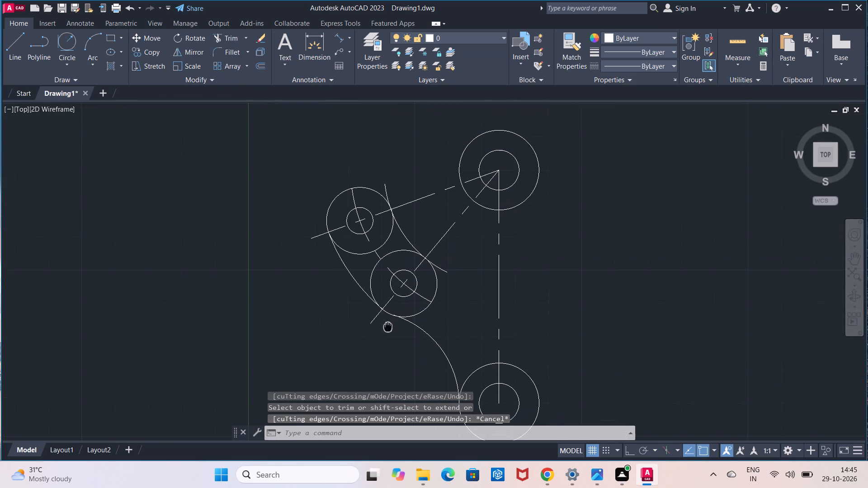
middle_drag(388, 327, 387, 328)
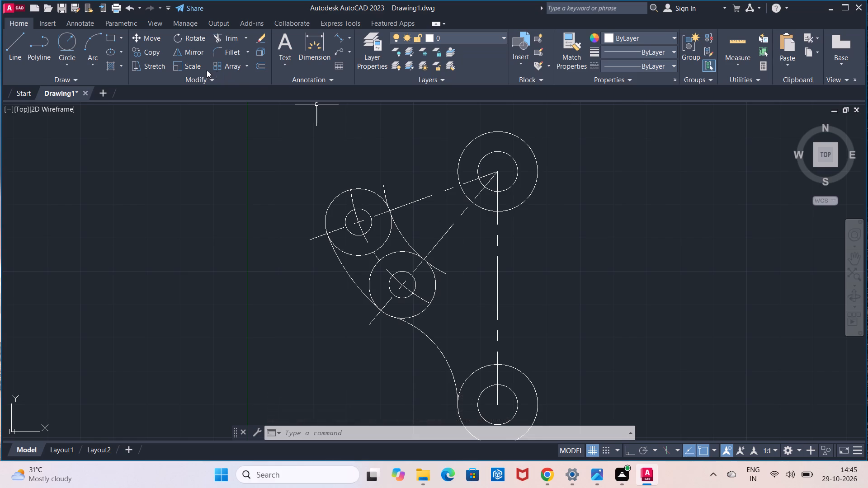
click(22, 44)
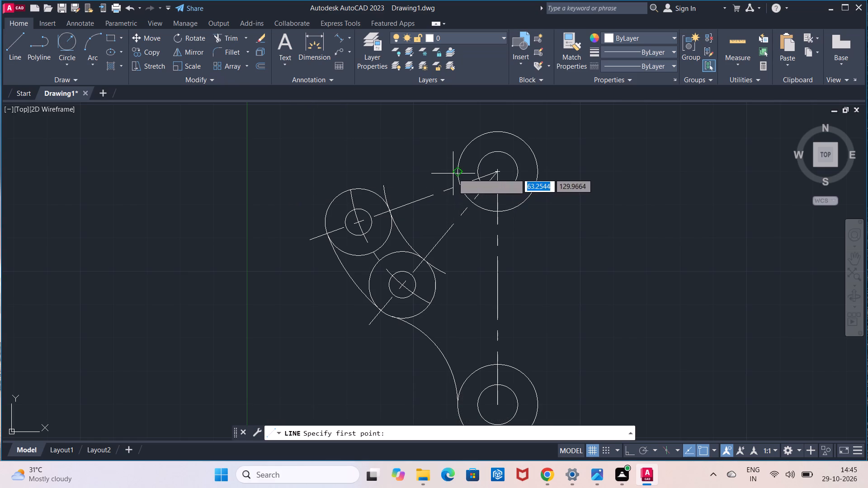
click(455, 173)
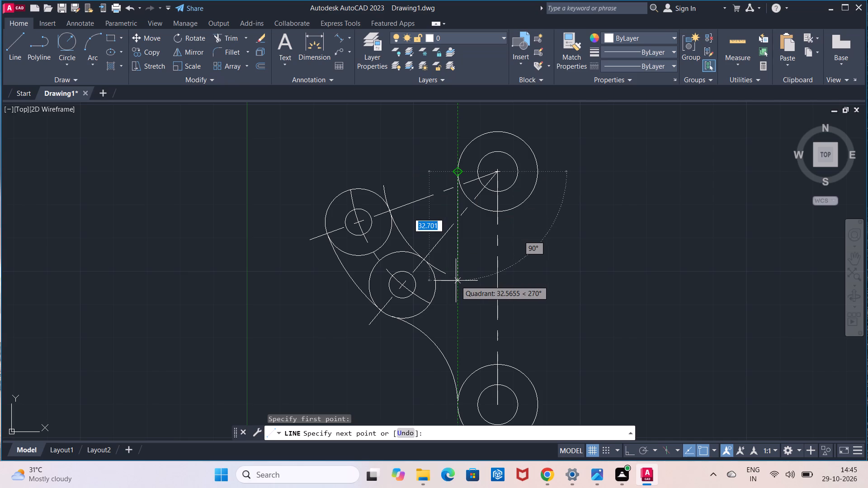
click(457, 281)
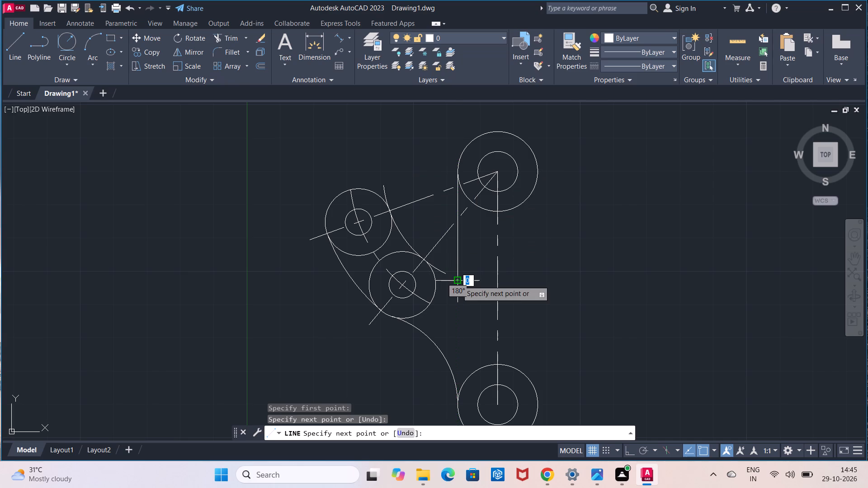
key(Escape)
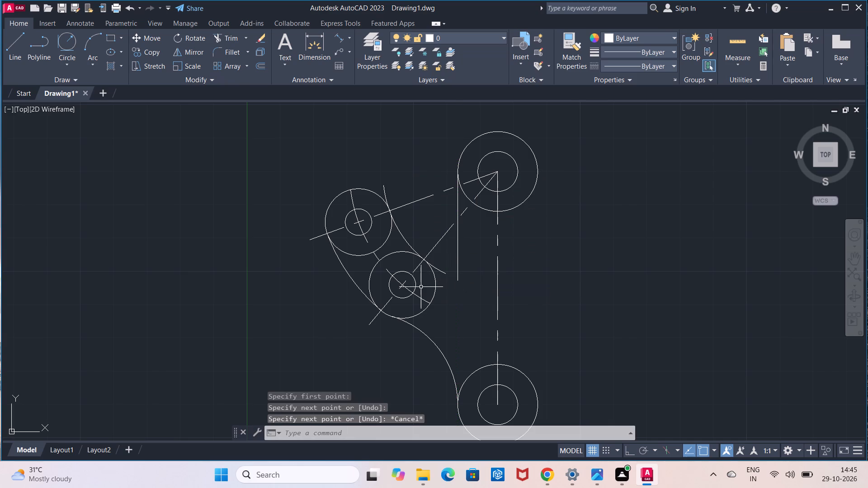
Fillet the lower end of the inner offset arc to the vertical line with radius 6.
click(225, 53)
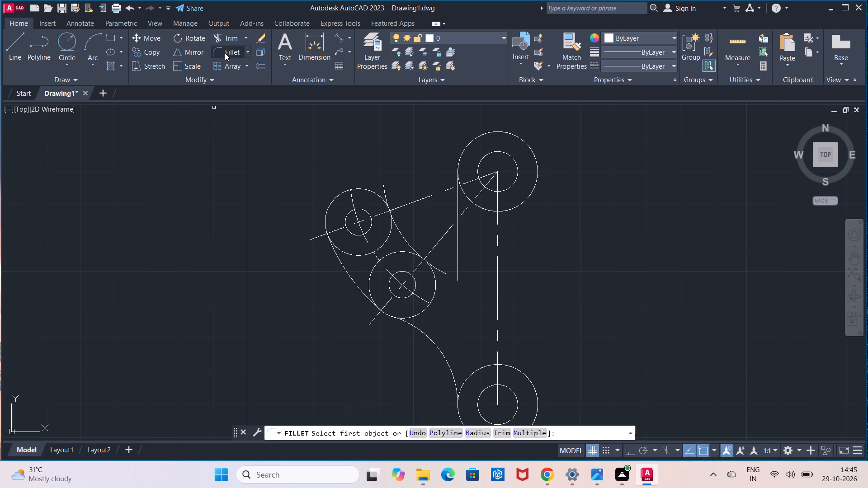
click(473, 428)
click(473, 428)
key(6)
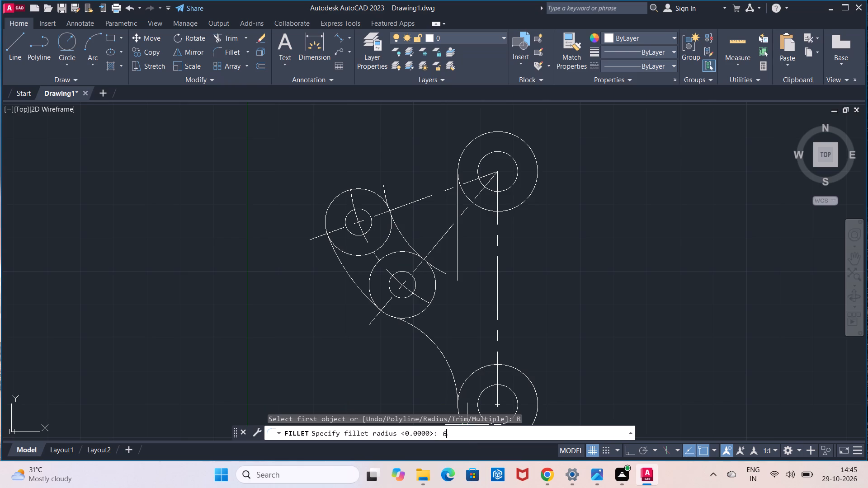
key(Return)
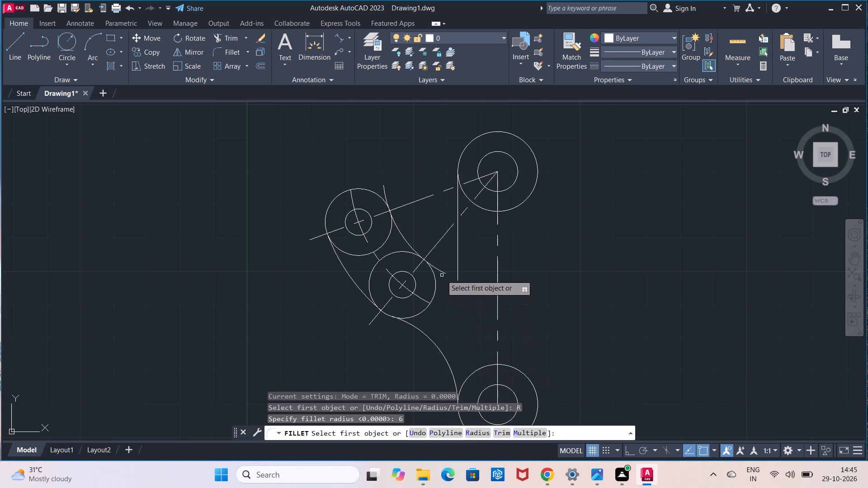
click(442, 273)
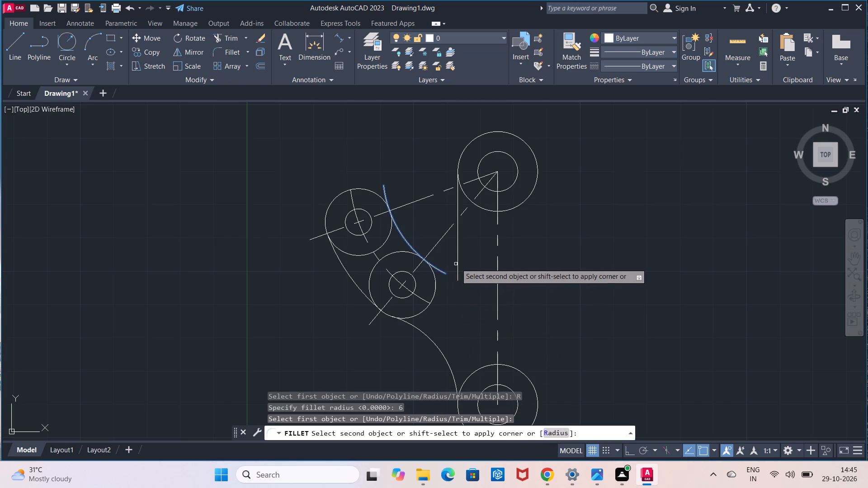
click(457, 263)
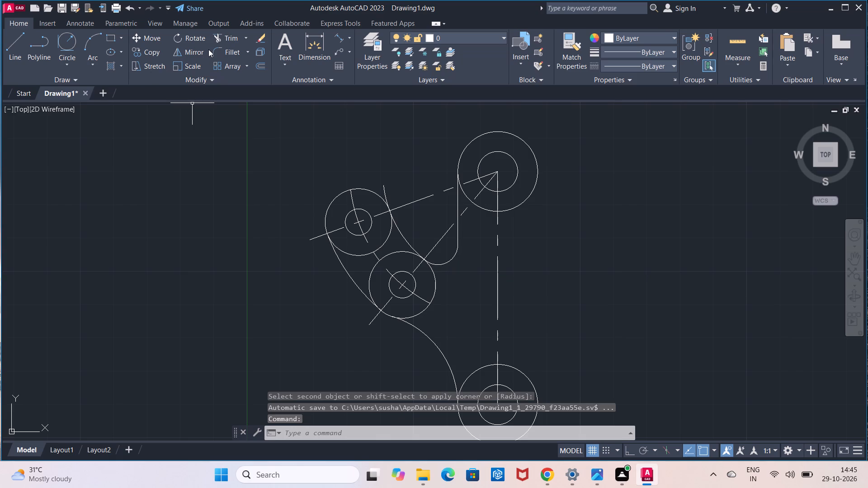
Trim the inner offset arc's overshoot at the upper slot end and the inner portions of both outer slot-end circles, leaving one slot-shaped outline.
click(231, 40)
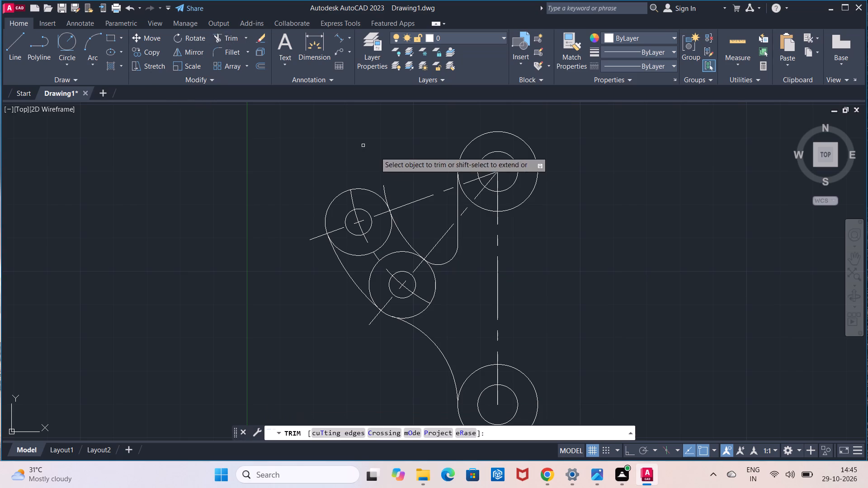
click(386, 190)
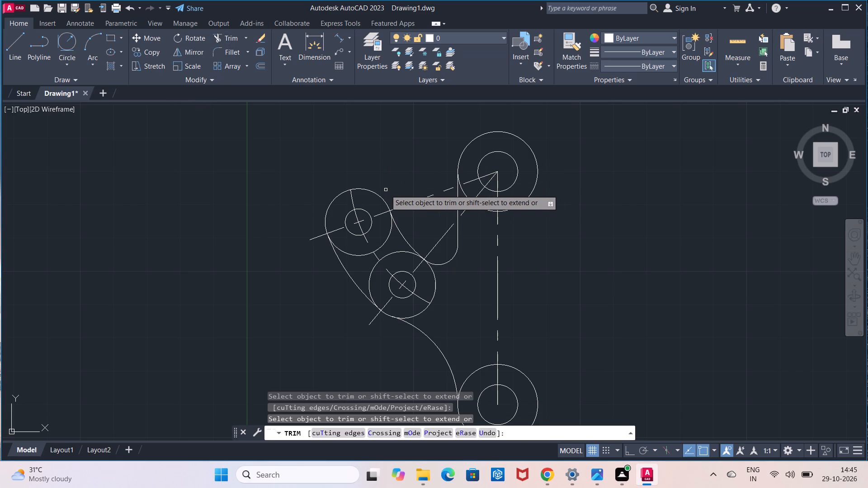
click(379, 247)
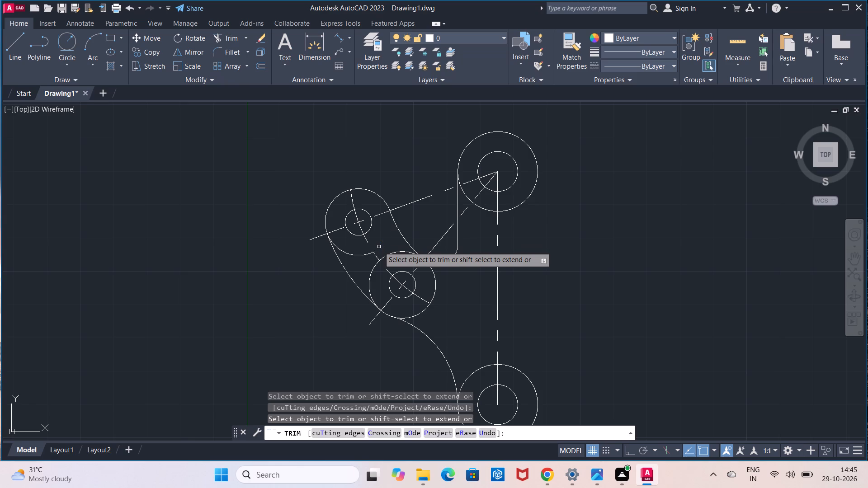
click(349, 253)
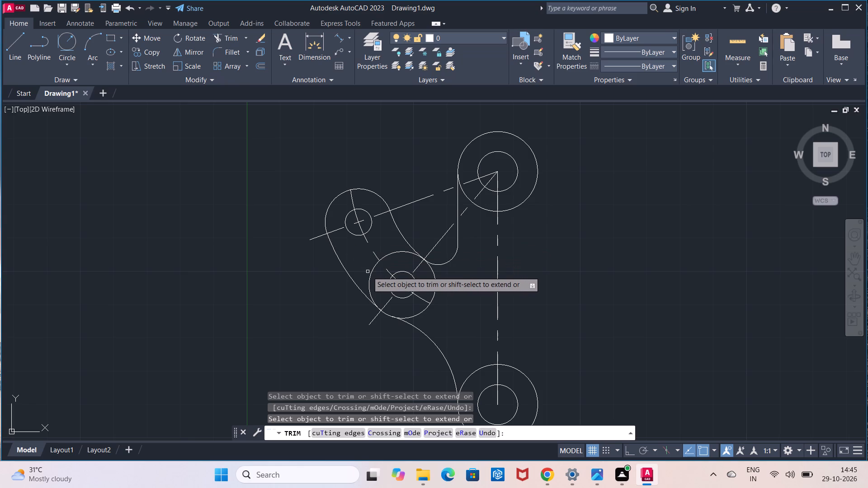
click(370, 272)
click(392, 254)
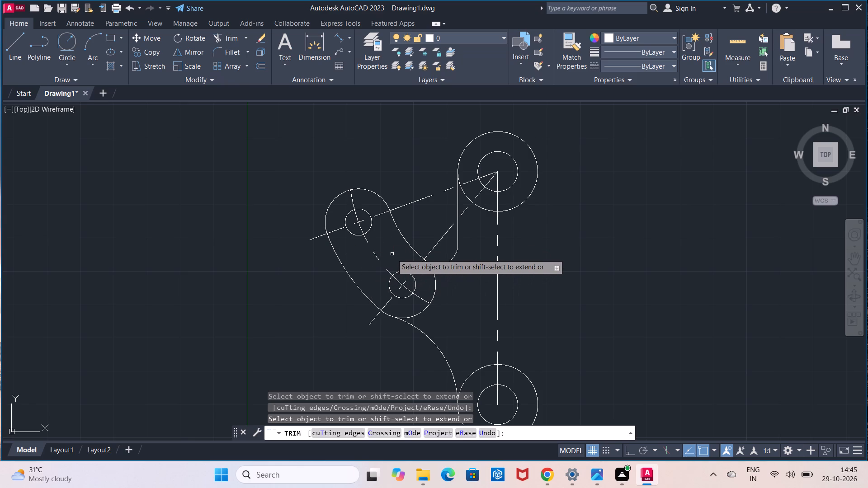
key(Escape)
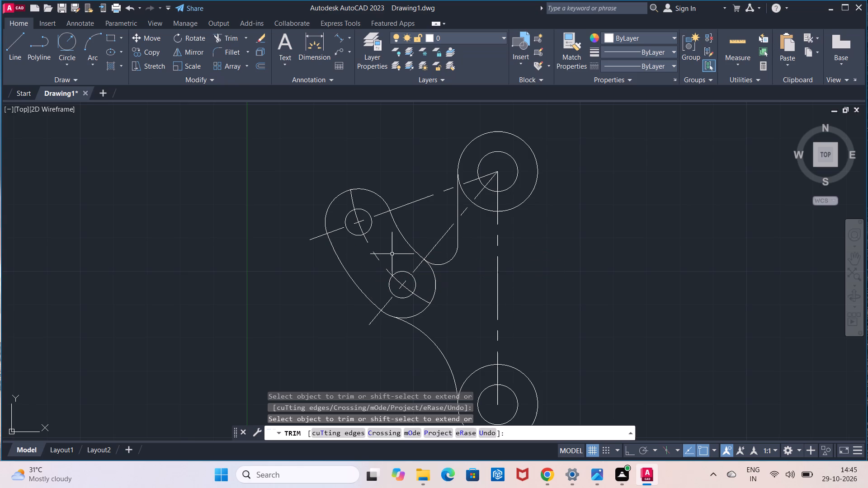
Trim both ends of the slot's centreline arc back to the small slot-end circles.
click(237, 43)
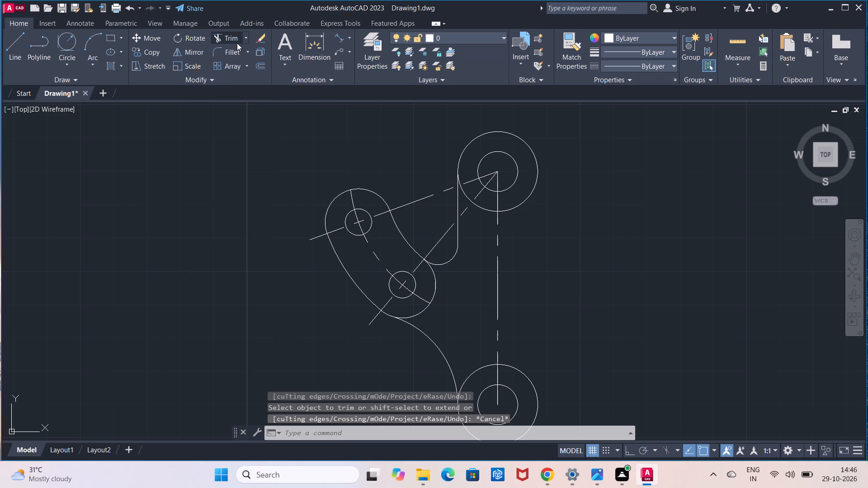
click(352, 202)
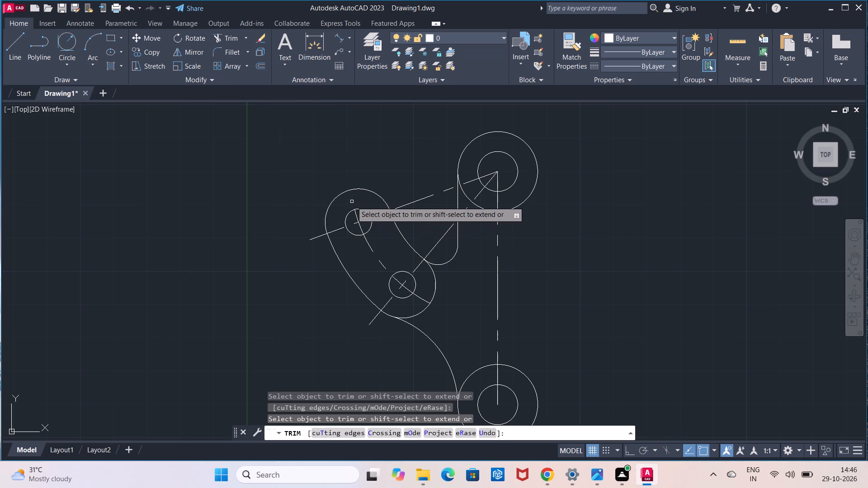
click(425, 300)
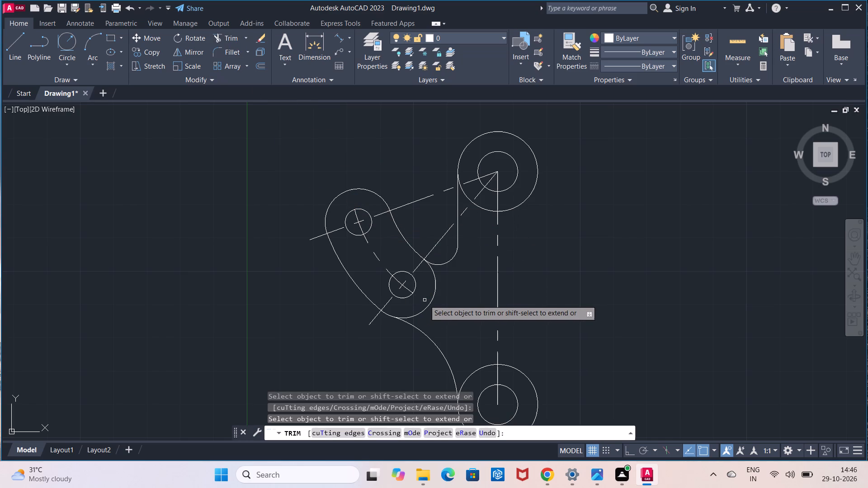
key(Escape)
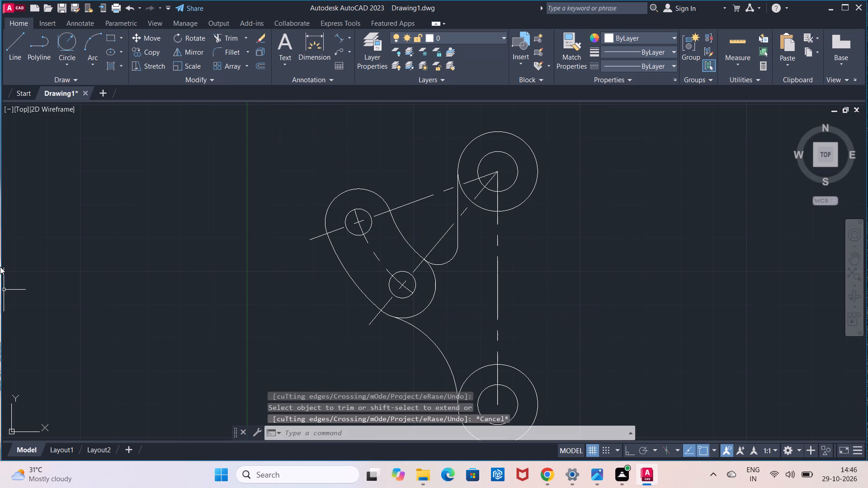
Offset the slot's centreline arc to both sides by the small slot-end circle's radius, picked from its centre to its edge.
click(260, 67)
click(360, 222)
click(348, 229)
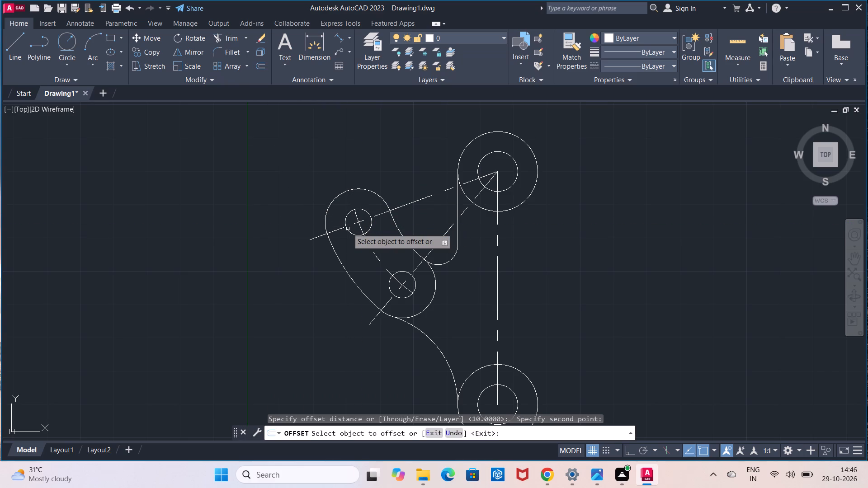
click(369, 244)
click(365, 248)
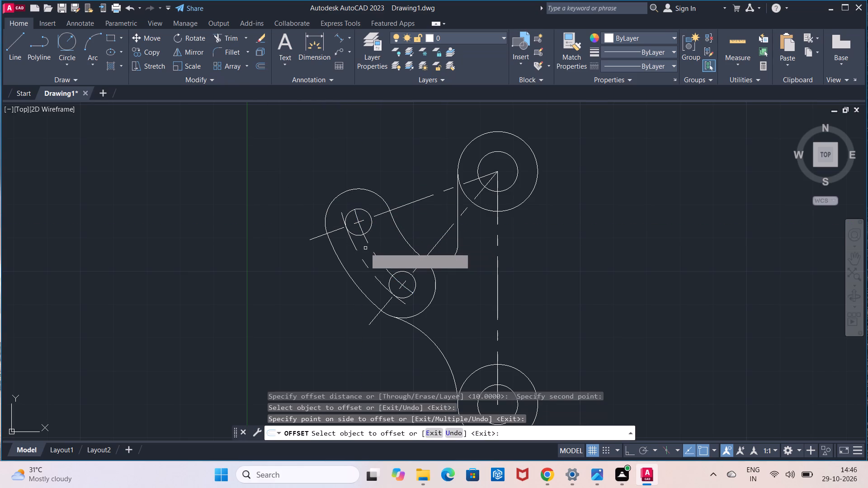
click(373, 251)
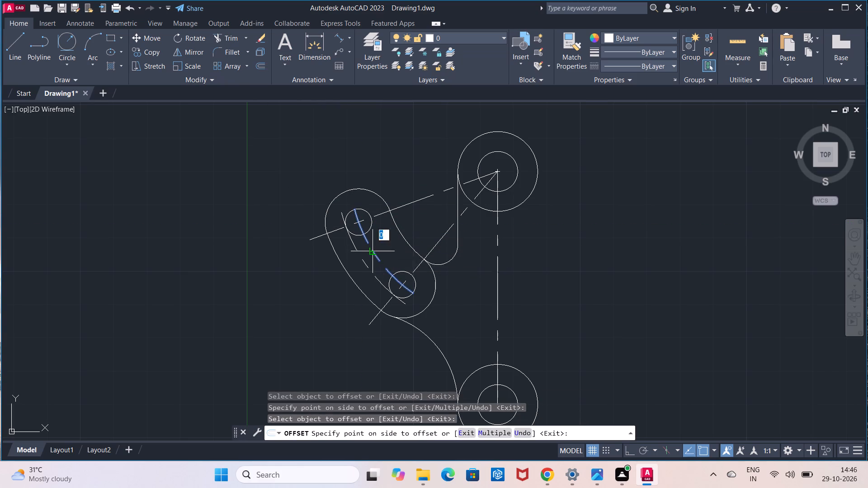
click(385, 245)
key(Escape)
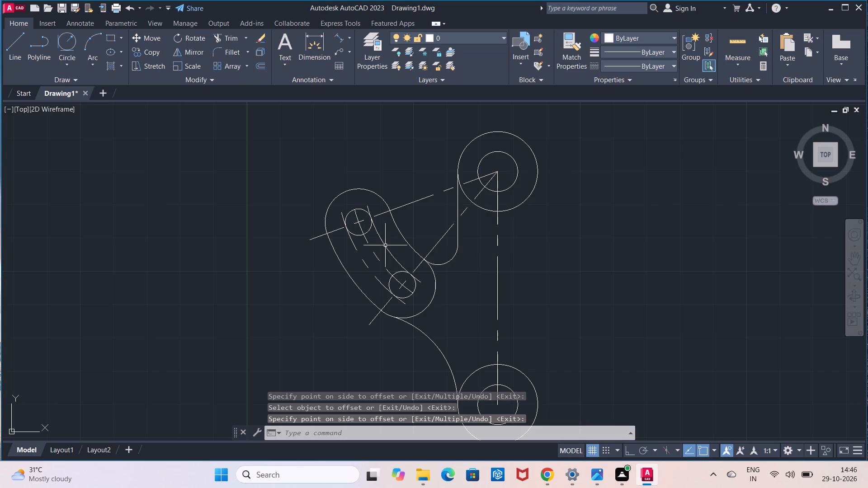
Change the linetype of the two new offset arcs to ByLayer.
scroll(384, 244, up, 1)
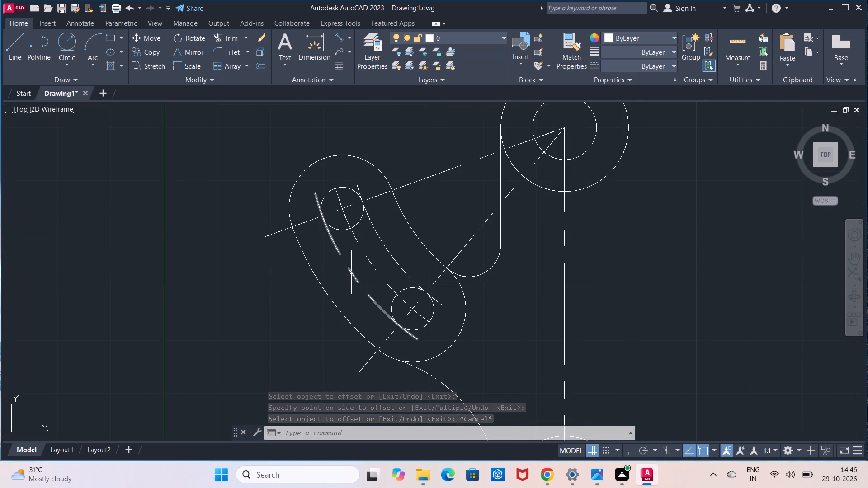
click(351, 272)
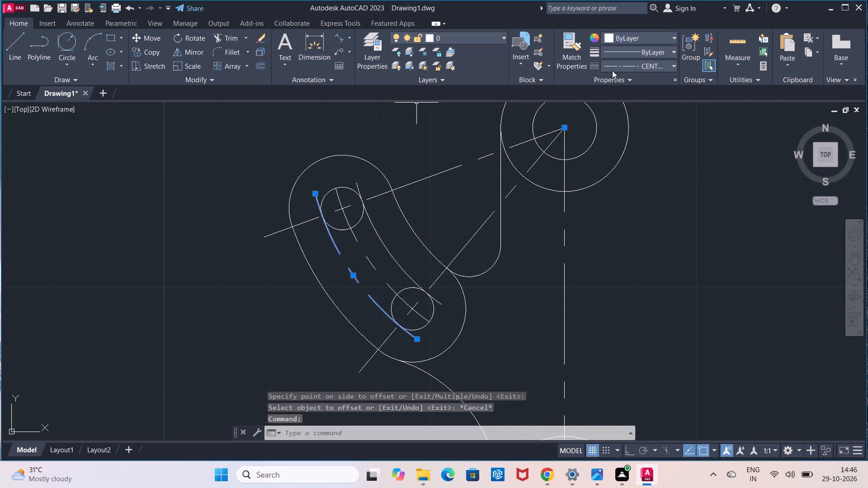
click(612, 70)
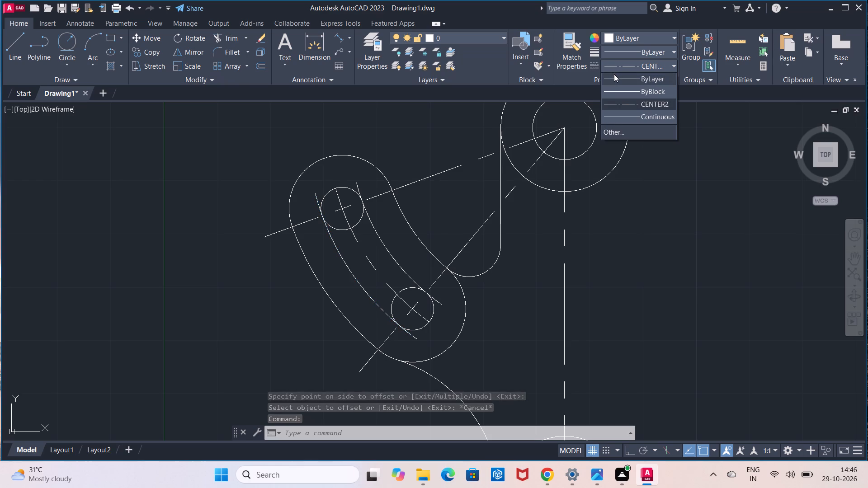
click(615, 74)
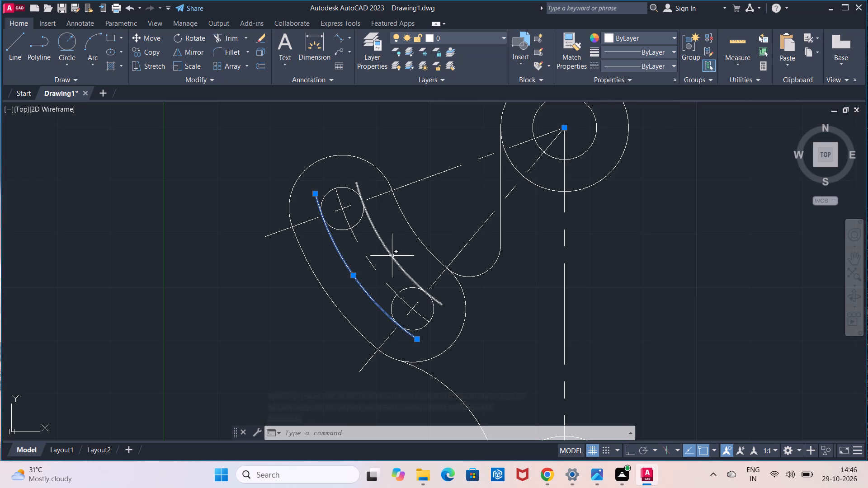
click(392, 256)
click(610, 67)
click(611, 79)
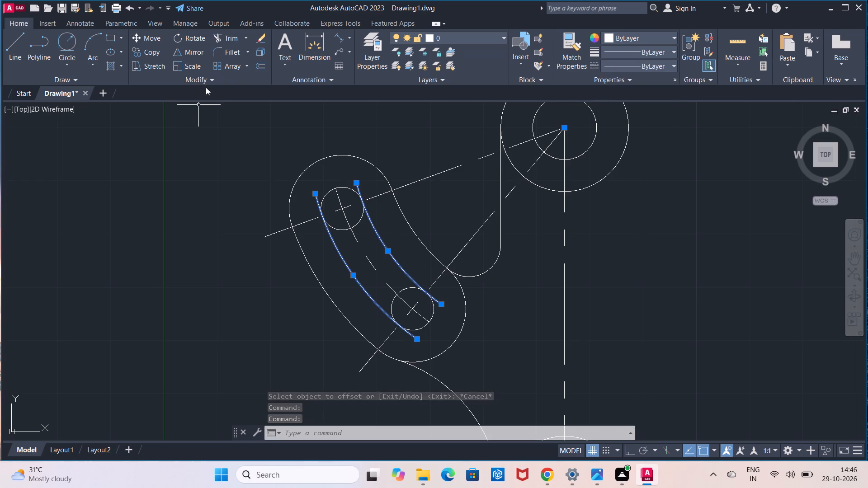
key(Escape)
Trim the four overshooting ends of the offset arcs and the inner halves of the small circles to form the inner slot.
click(227, 33)
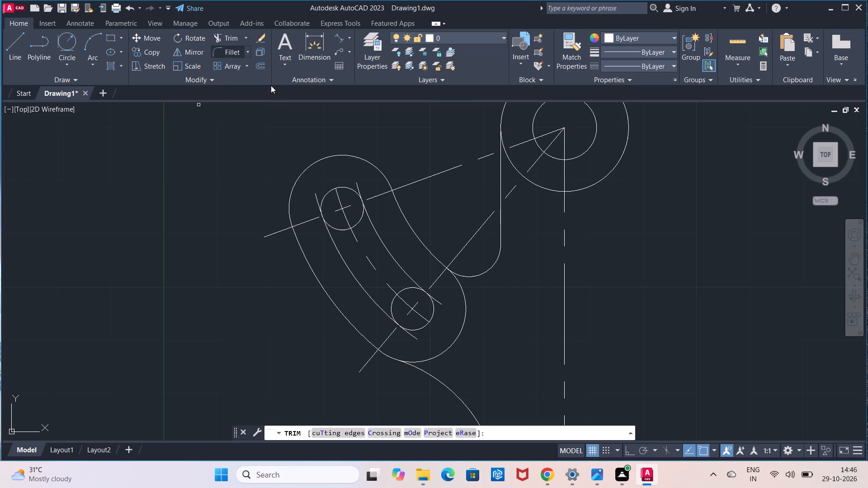
click(313, 195)
click(356, 184)
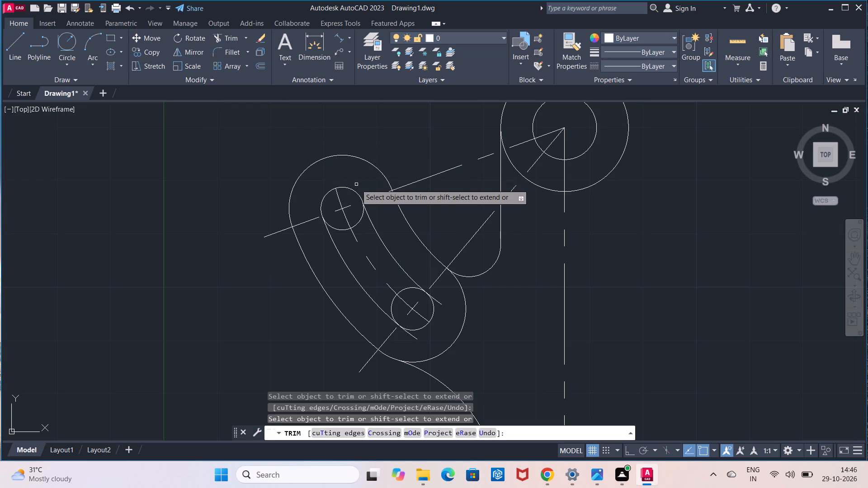
click(438, 299)
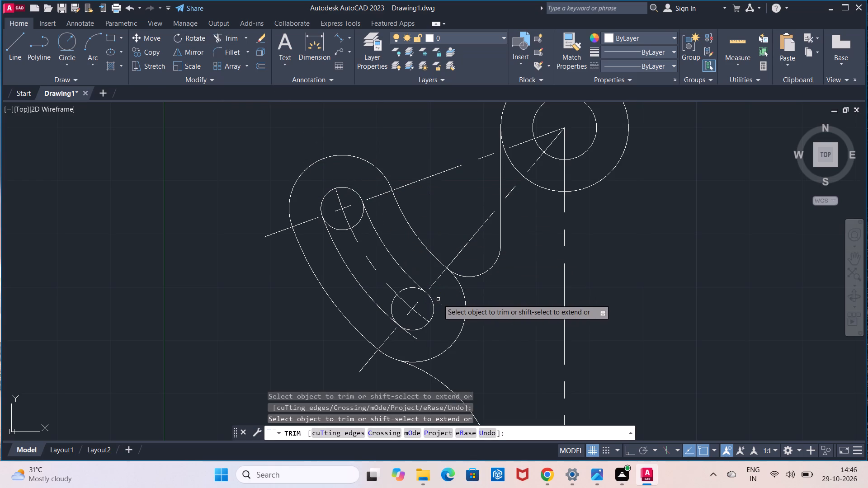
click(415, 338)
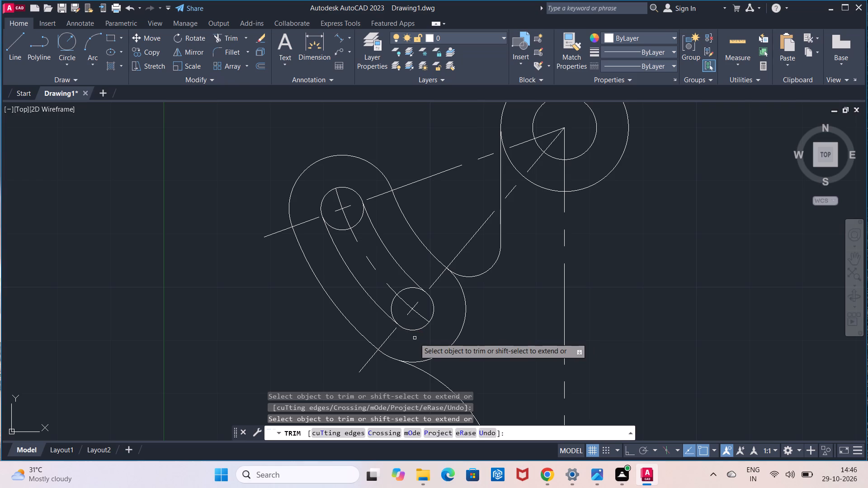
click(341, 230)
click(358, 224)
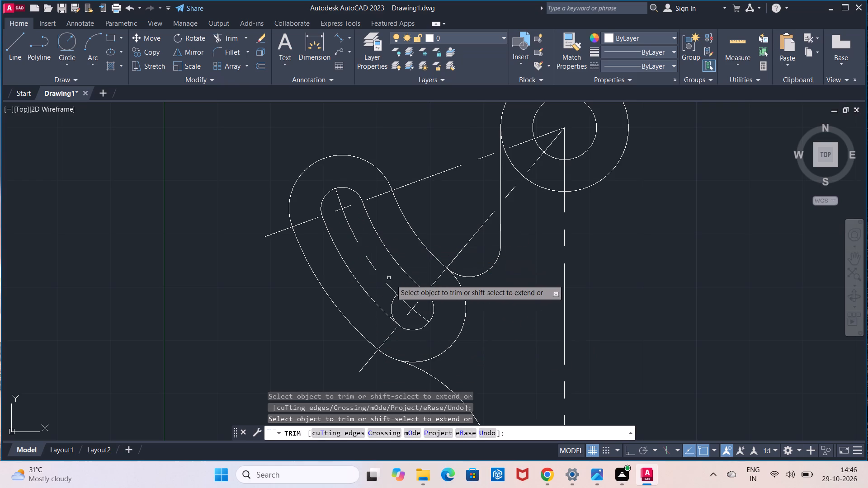
click(401, 290)
click(390, 305)
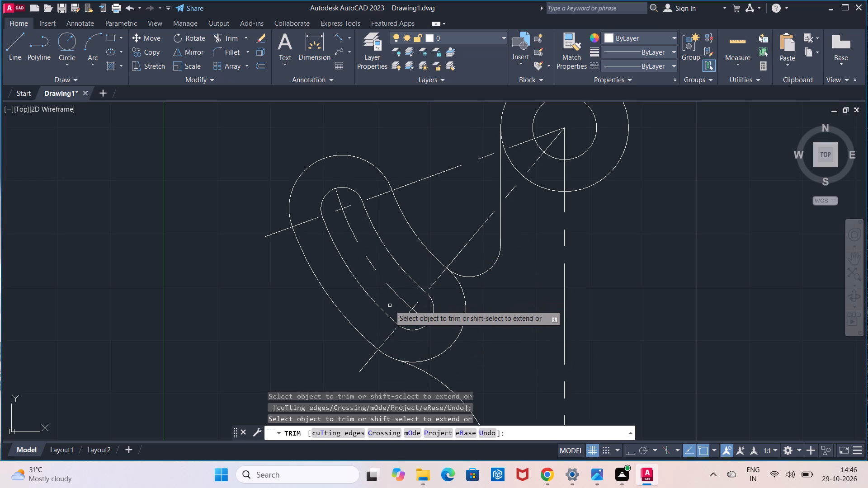
key(Escape)
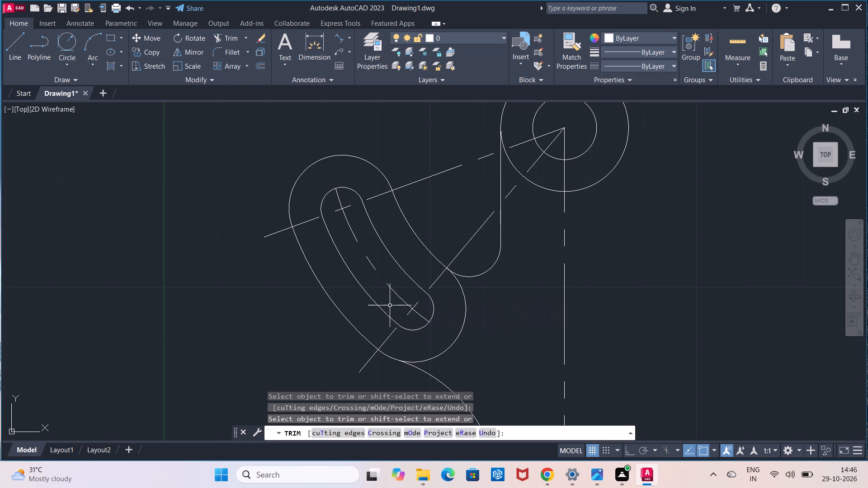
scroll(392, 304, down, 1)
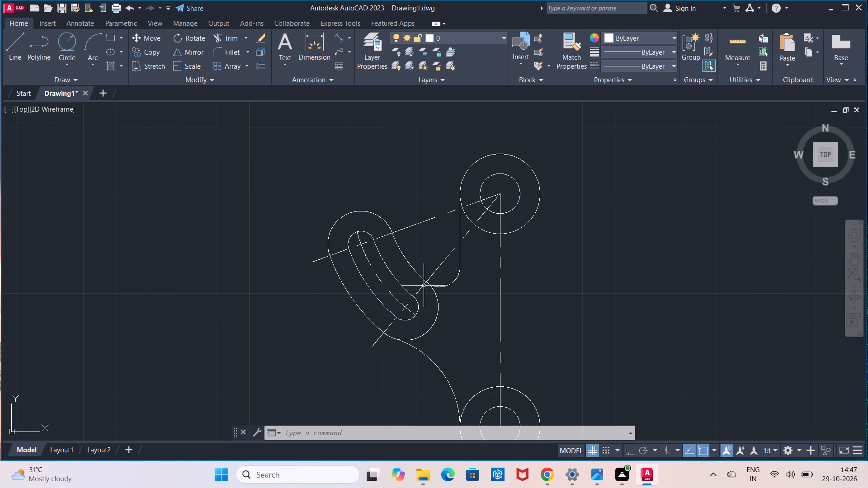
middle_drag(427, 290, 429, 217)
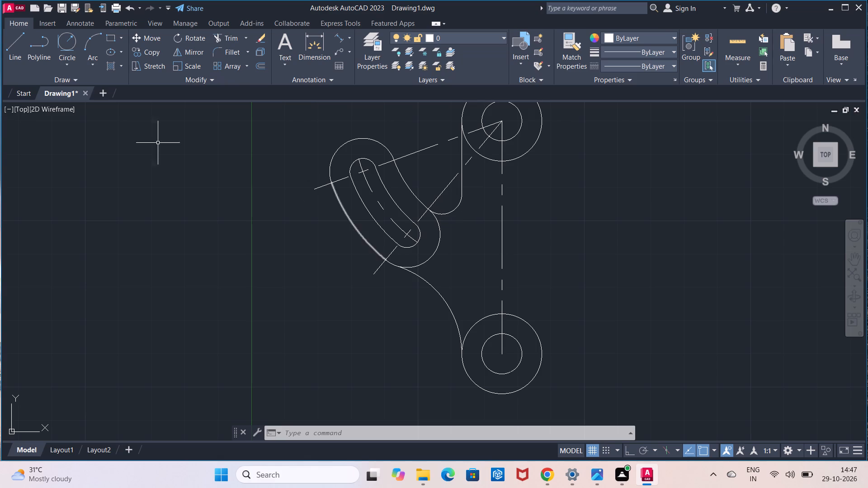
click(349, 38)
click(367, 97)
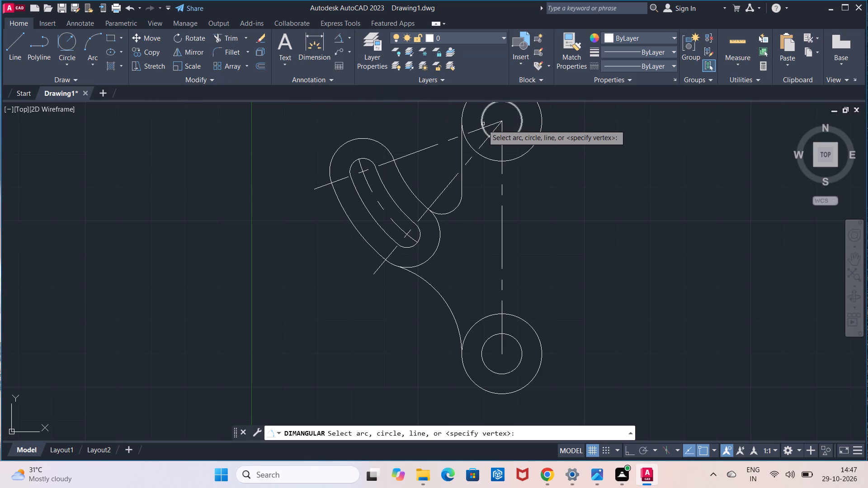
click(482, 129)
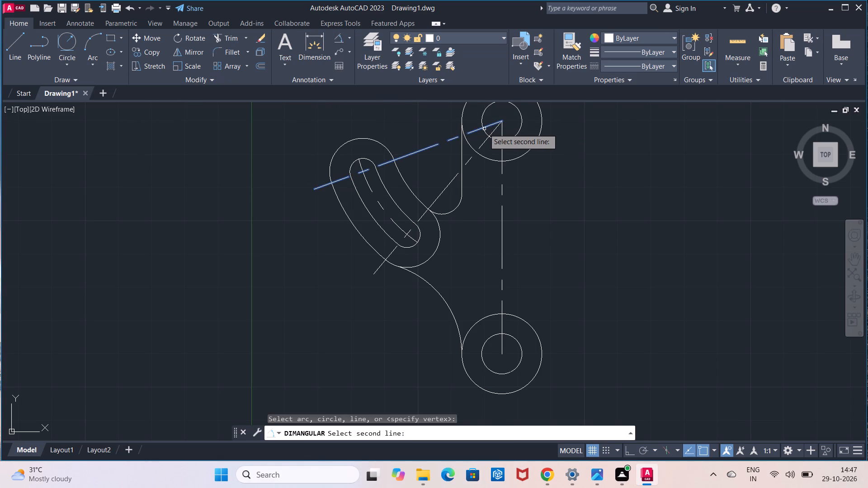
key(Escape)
Draw a 60-unit horizontal CENTER2 line leftward from the upper circles' centre, and set the current linetype back to ByLayer.
middle_drag(472, 131, 460, 208)
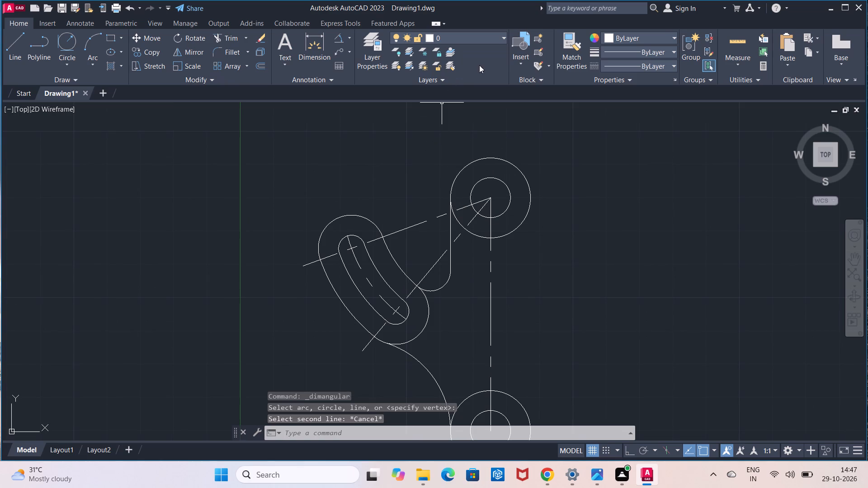
click(609, 63)
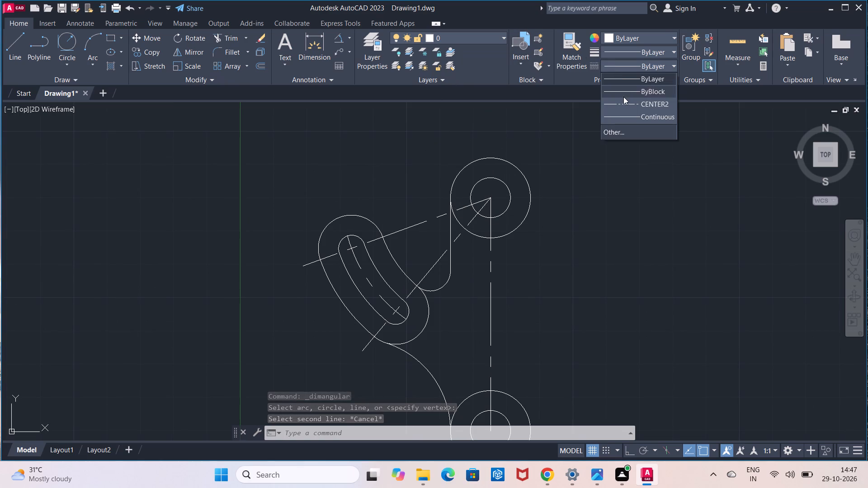
click(626, 101)
click(20, 32)
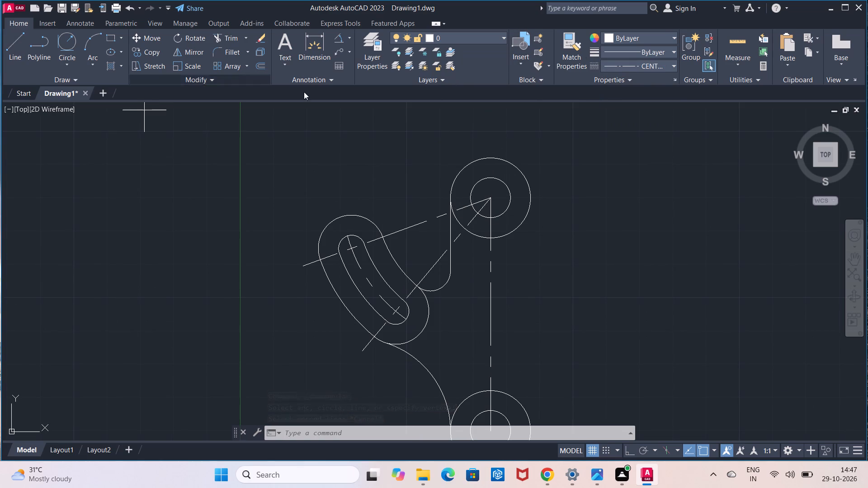
click(495, 197)
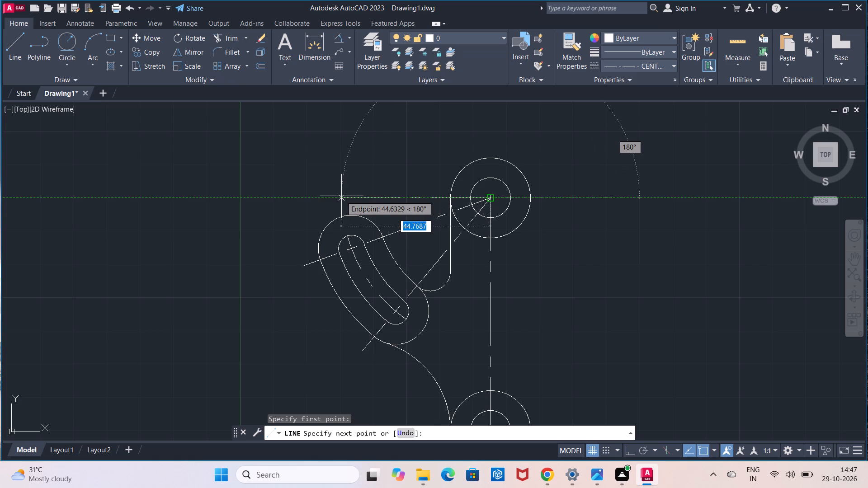
text(60)
key(Return)
key(Escape)
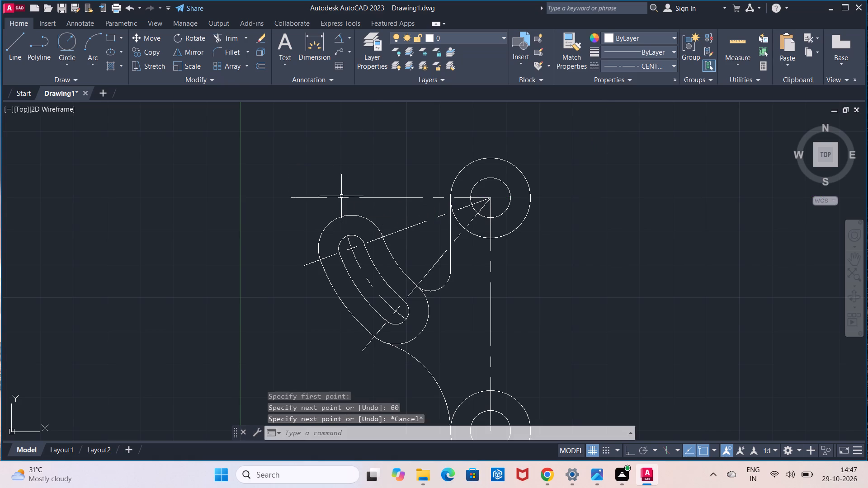
click(624, 64)
click(630, 75)
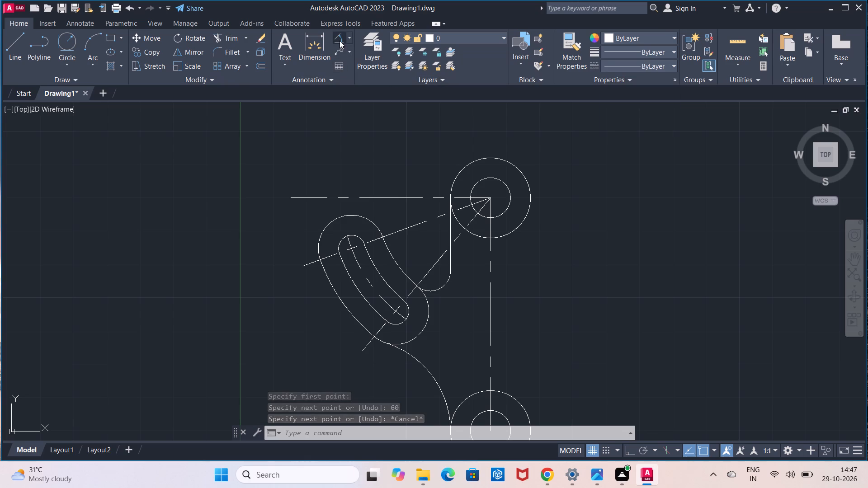
Measure the angles between the horizontal and upper slanted centrelines, and between the two slanted centrelines, without placing dimensions.
click(340, 41)
click(393, 199)
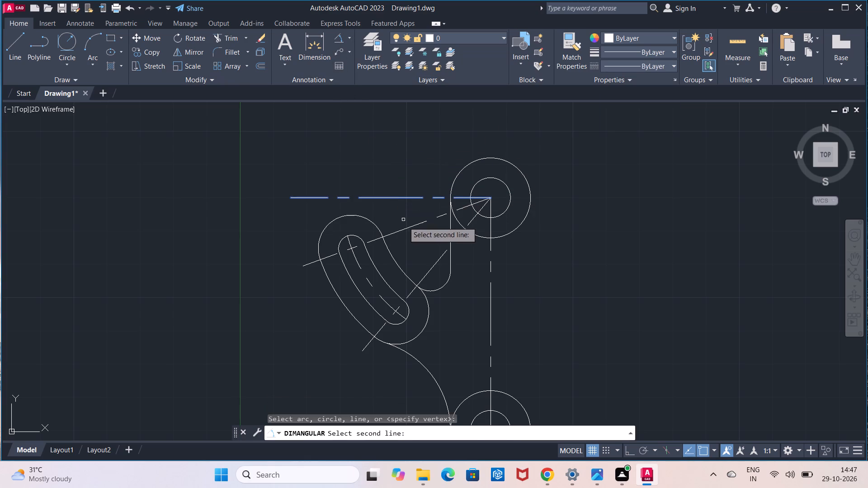
click(406, 226)
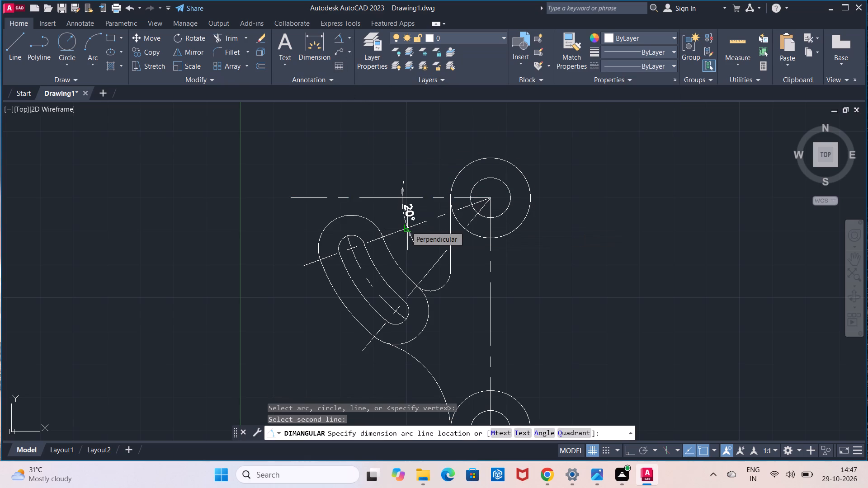
key(Escape)
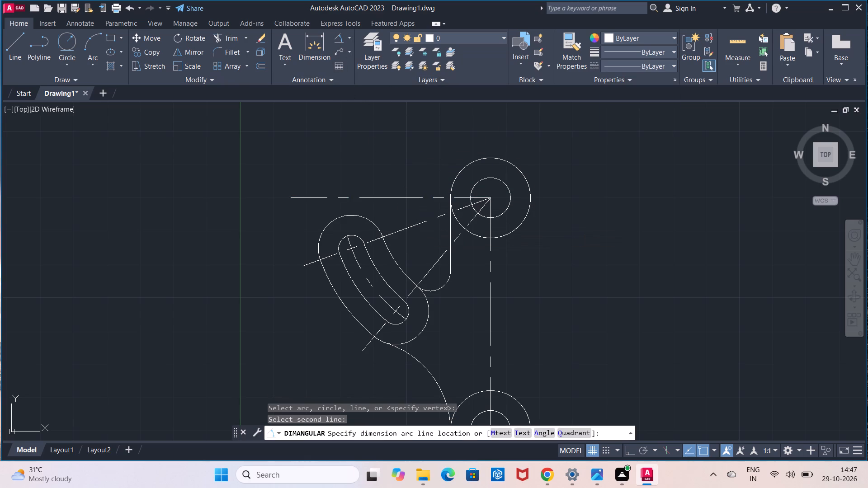
click(335, 42)
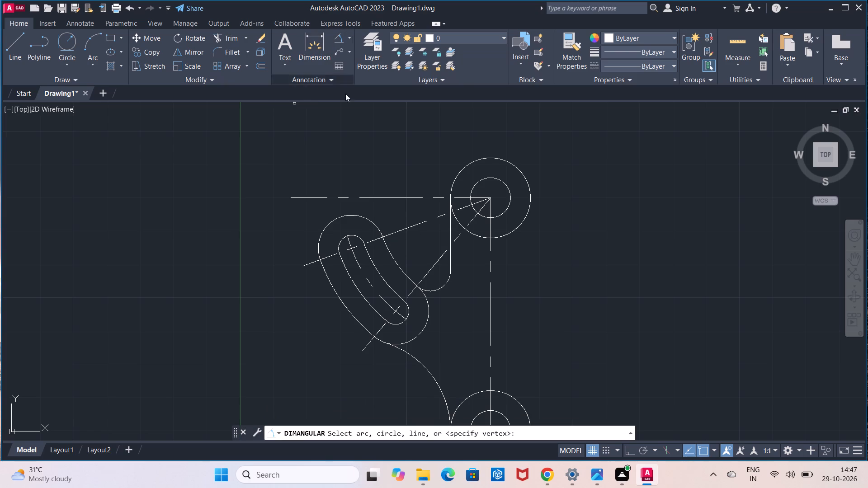
click(411, 228)
click(428, 269)
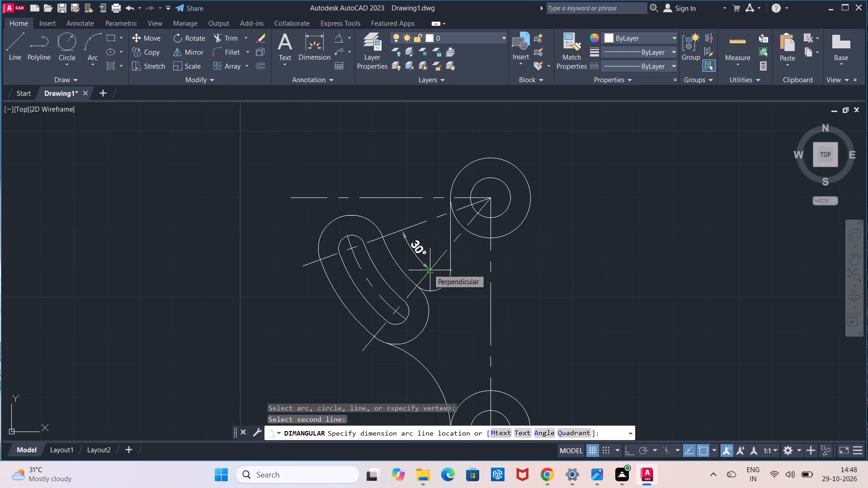
key(Escape)
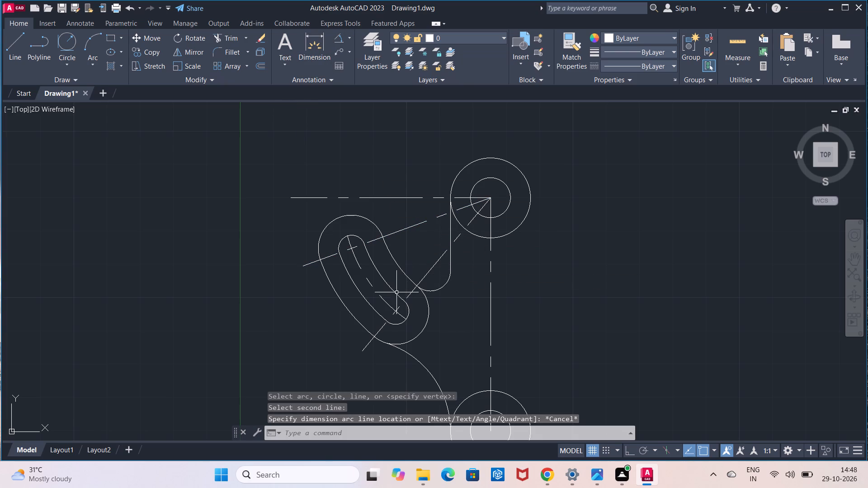
Erase the curved slot, its centreline arc and the outer outline arcs around it.
scroll(390, 294, down, 1)
middle_drag(390, 294, 388, 271)
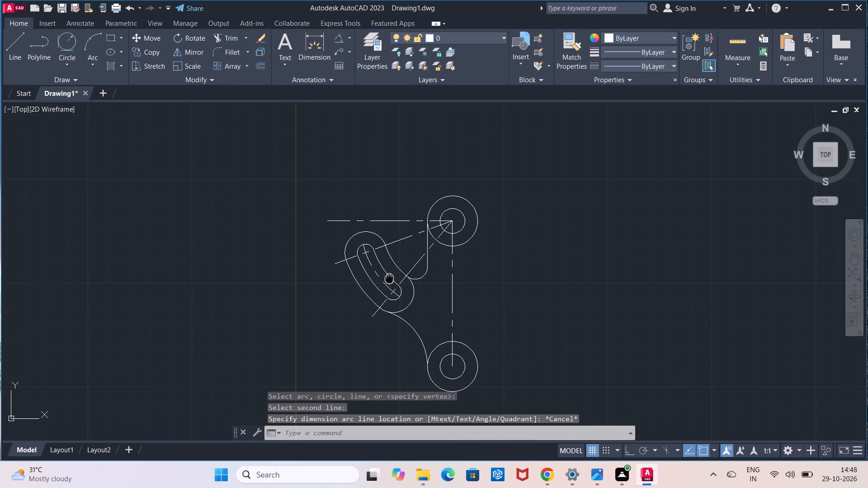
middle_drag(388, 271, 387, 254)
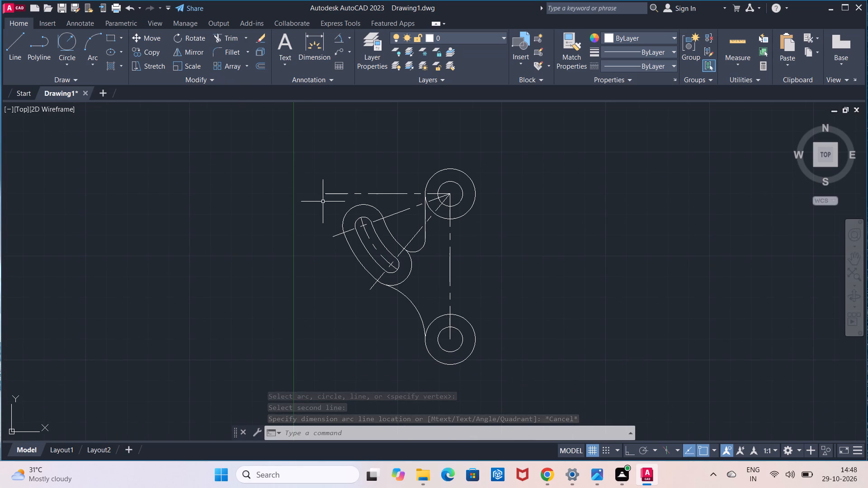
click(260, 41)
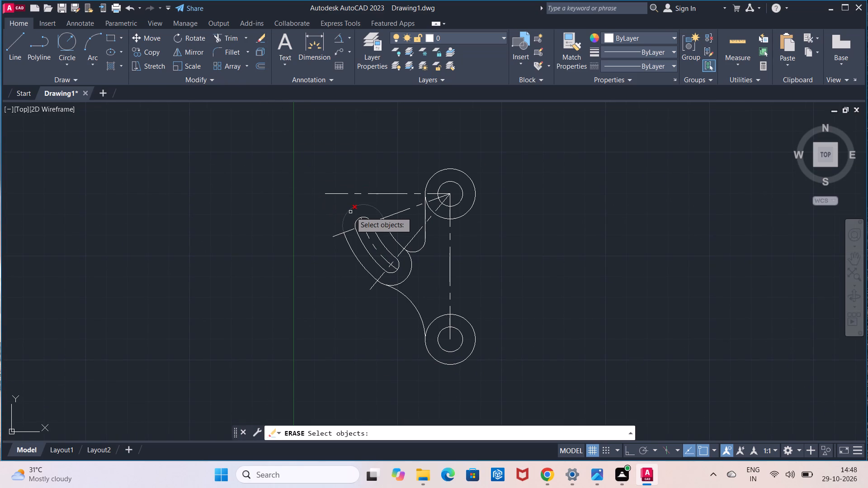
click(351, 212)
key(Return)
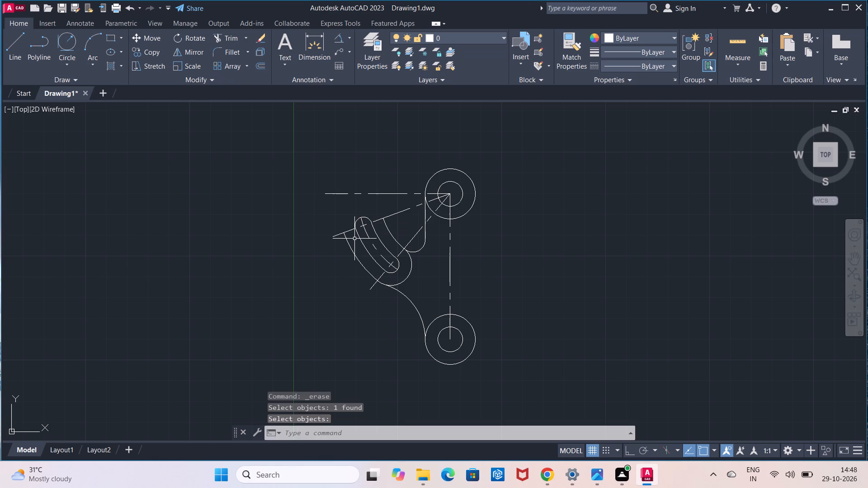
click(314, 153)
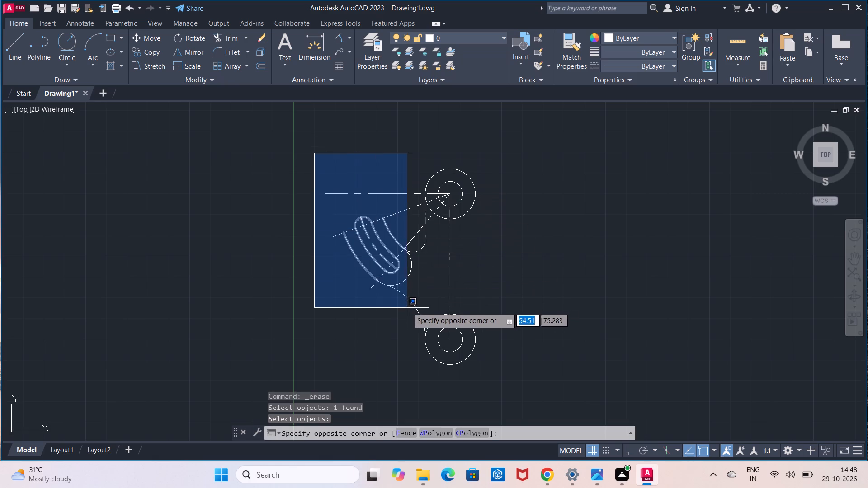
click(414, 313)
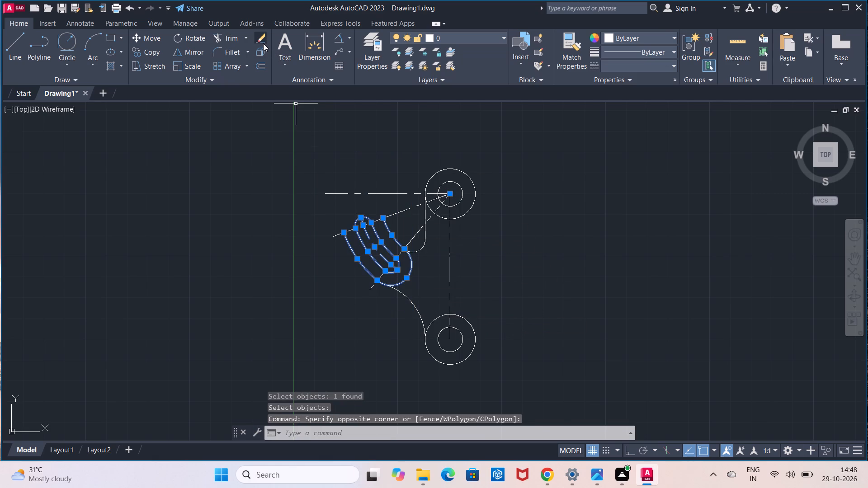
click(263, 42)
Erase the vertical line and fillet below the upper circles and the tangent arc leading to the lower circles.
click(304, 115)
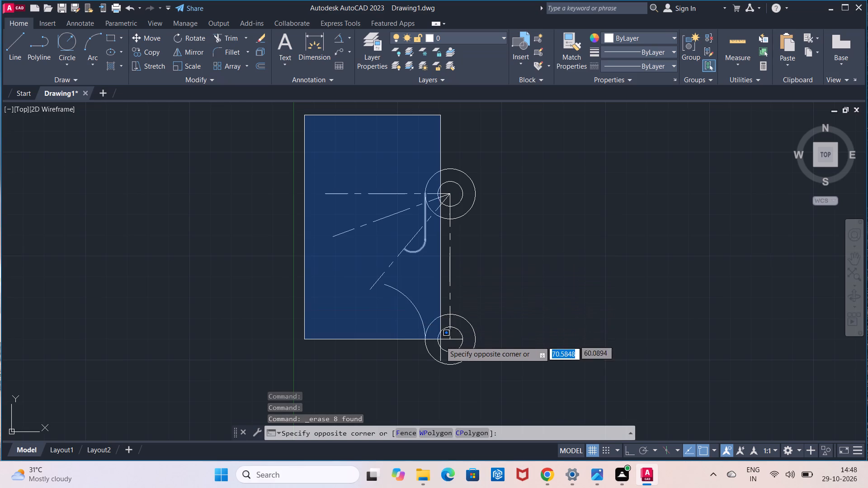
click(440, 357)
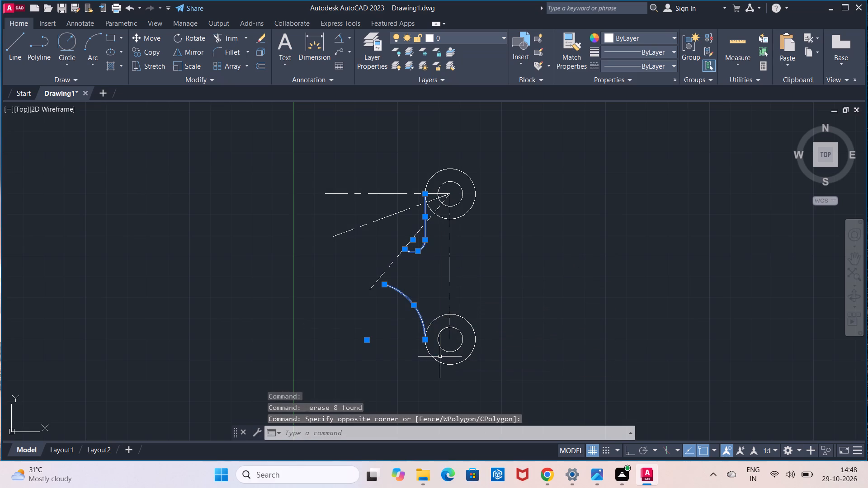
key(Delete)
Erase the two slanted centrelines running from the upper circles' centre, keeping the horizontal and vertical ones.
click(396, 260)
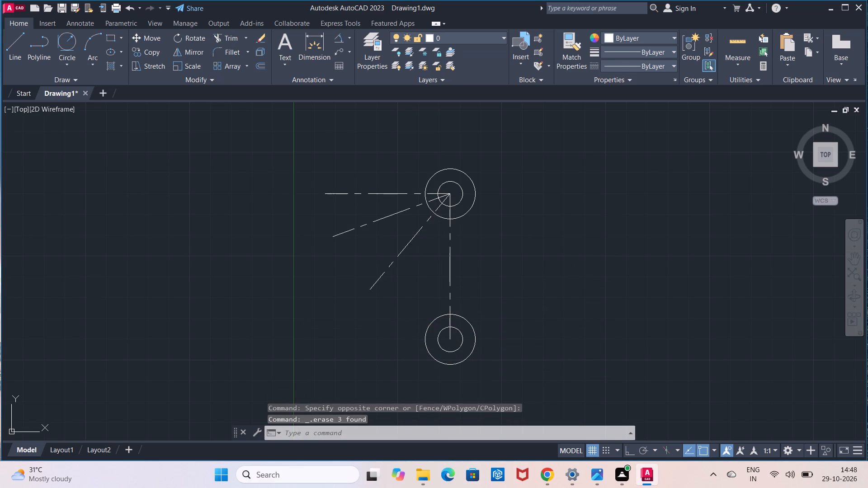
key(Delete)
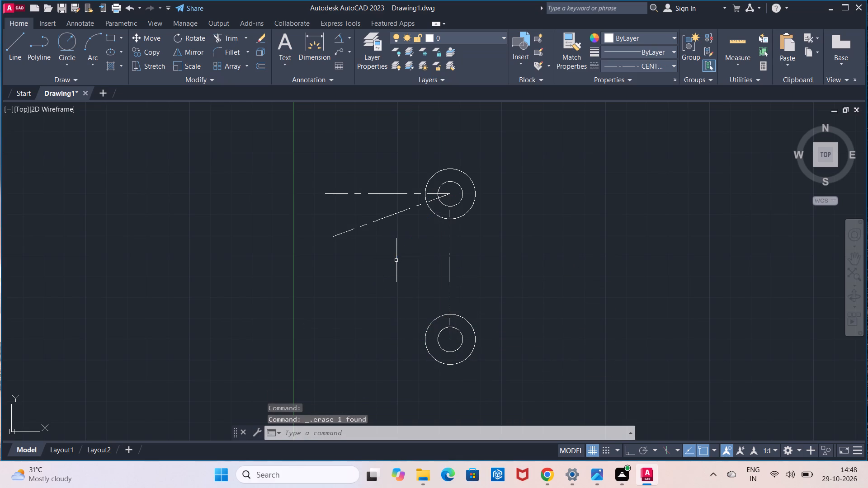
click(374, 222)
key(Delete)
key(Delete)
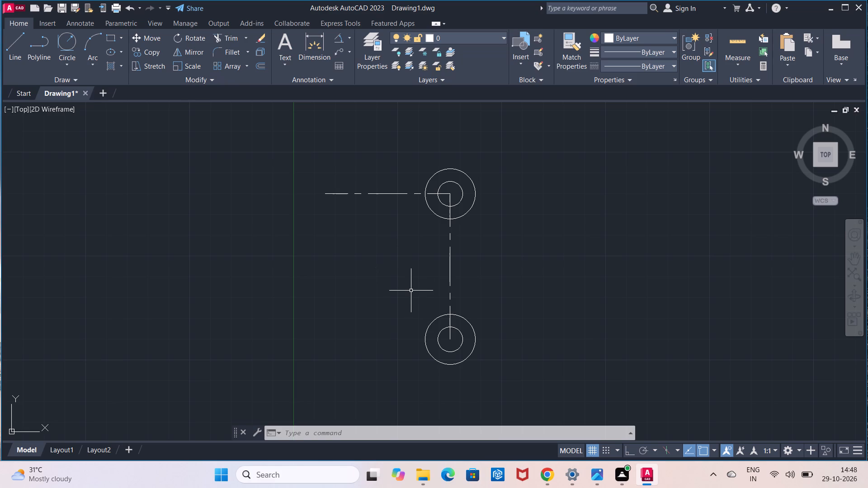
Draw a CENTER2 line from the upper circles' centre toward the lower left, 60 units long at 110 degrees.
click(620, 68)
click(625, 99)
click(15, 59)
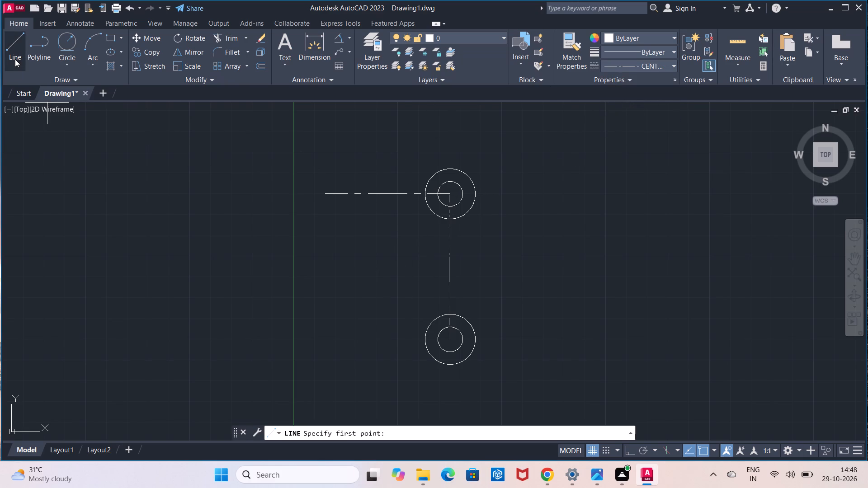
click(450, 196)
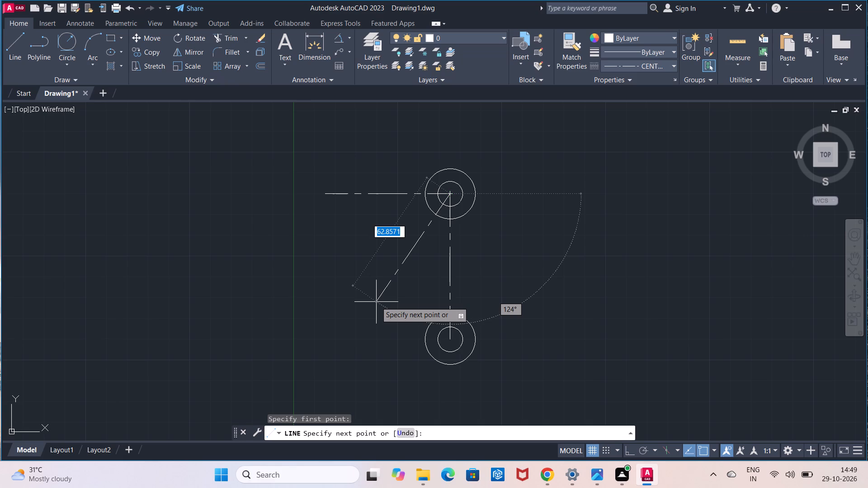
text(60)
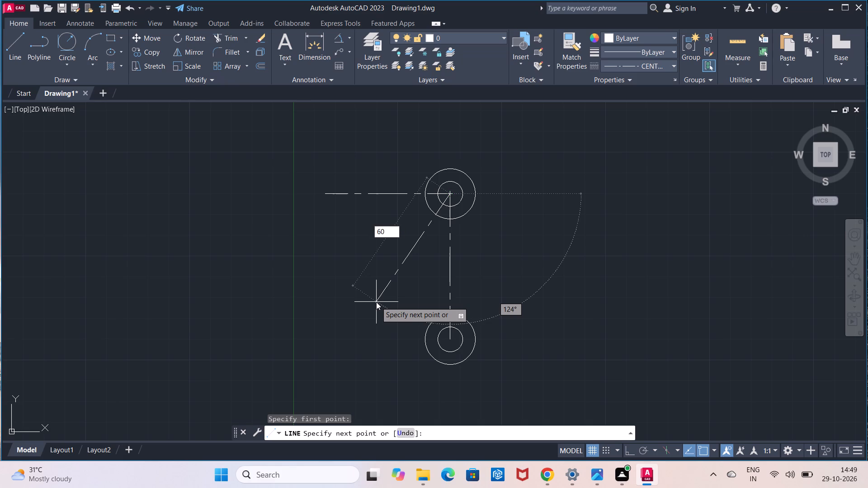
key(Tab)
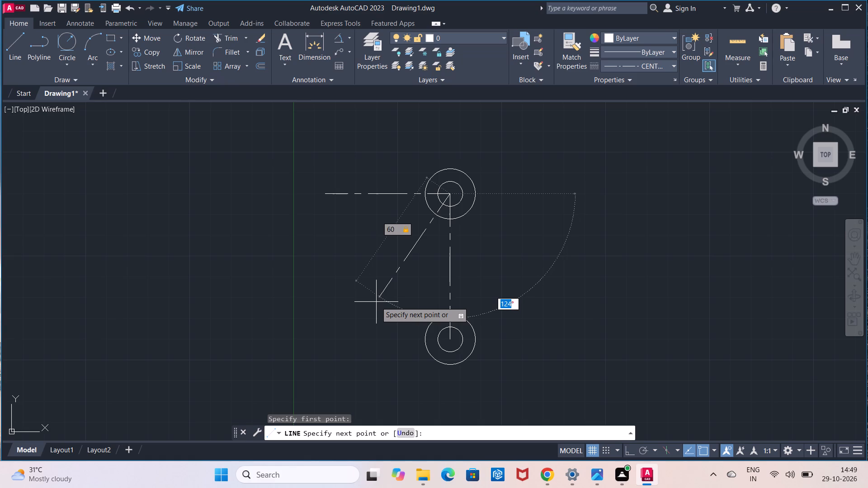
text(11)
key(0)
key(Return)
key(Escape)
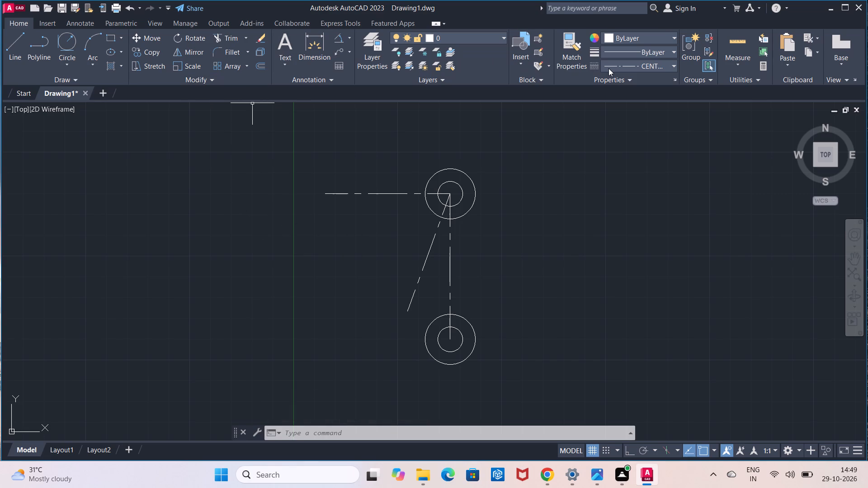
Draw a second slanted centreline from the upper circles' centre toward the lower left, 60 units long at 150 degrees.
click(18, 61)
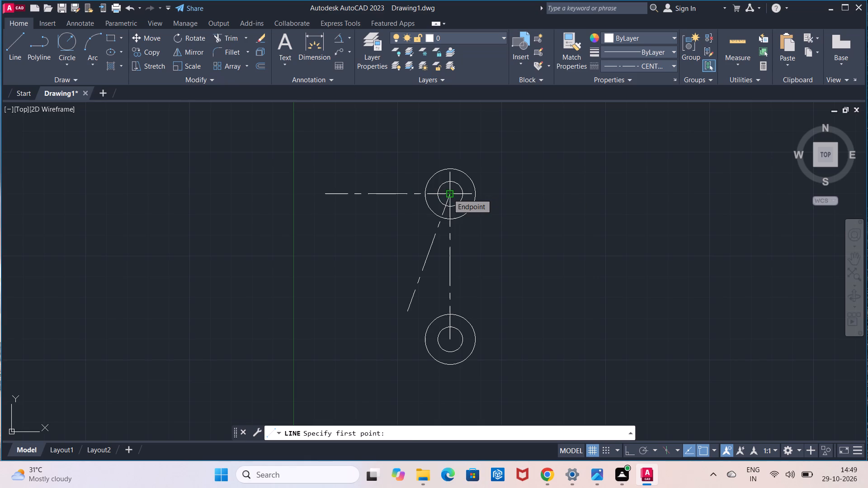
click(448, 194)
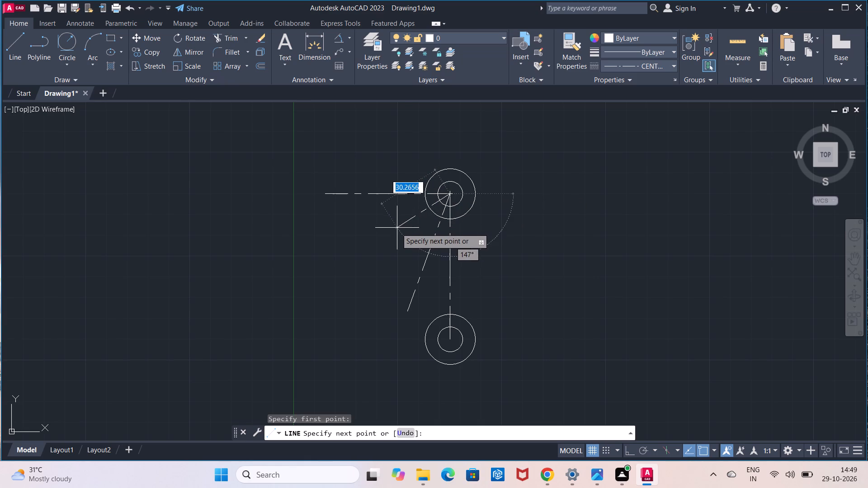
text(60)
key(Tab)
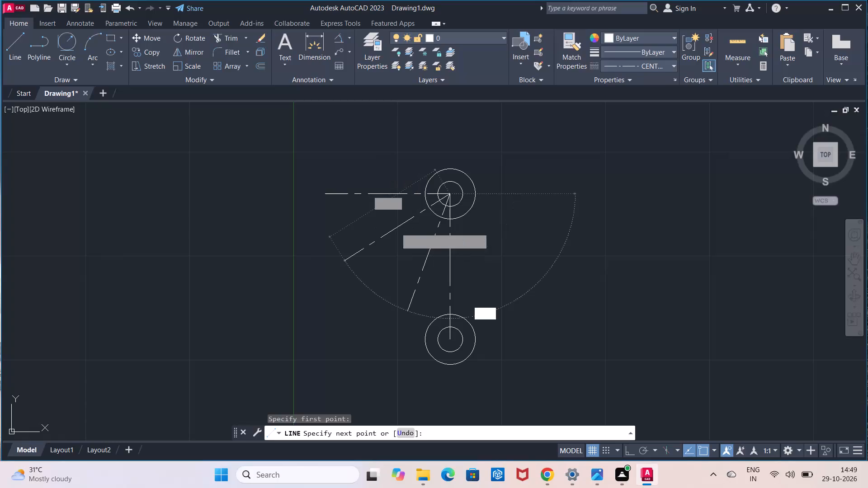
key(1)
key(5)
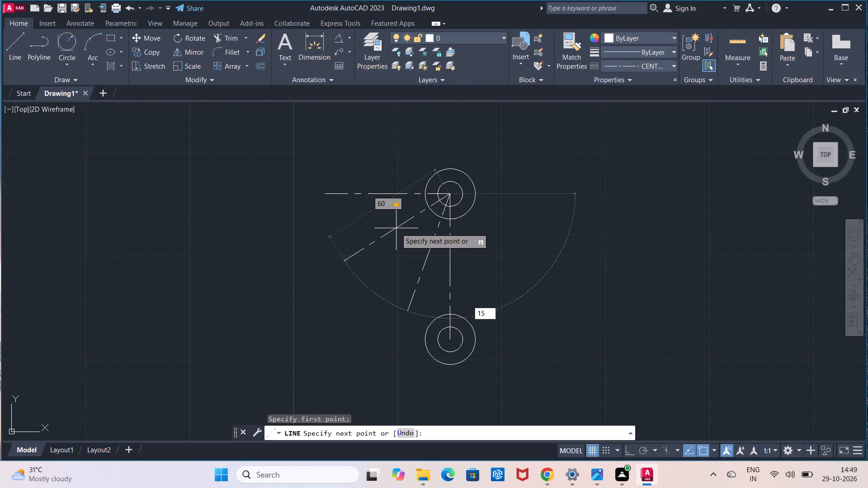
key(0)
key(Return)
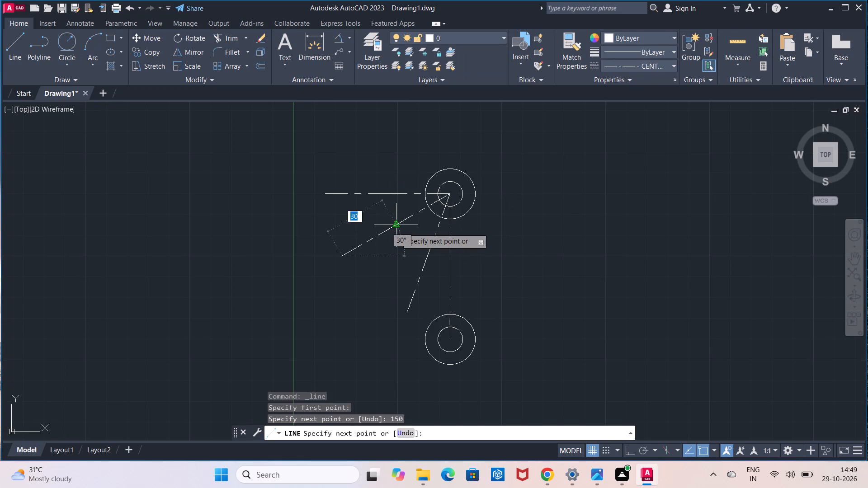
key(Escape)
Check the angle between the horizontal and upper slanted centrelines, and between the two slanted centrelines, using temporary angular dimensions.
click(337, 35)
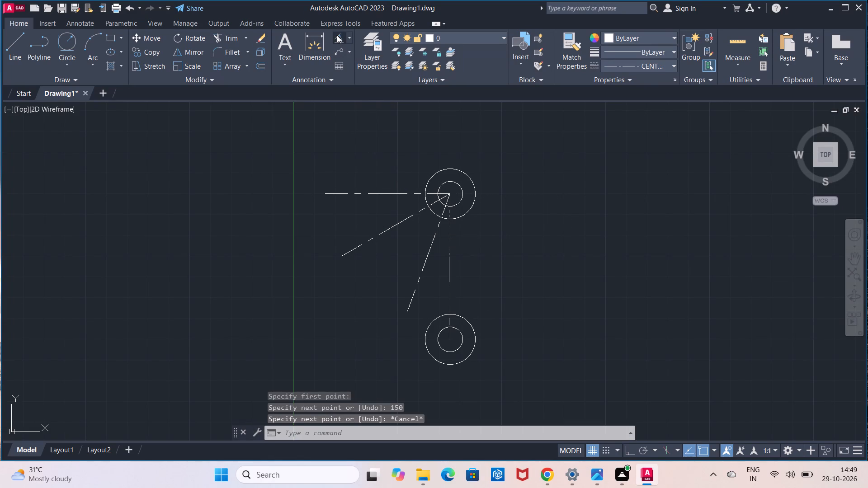
click(368, 194)
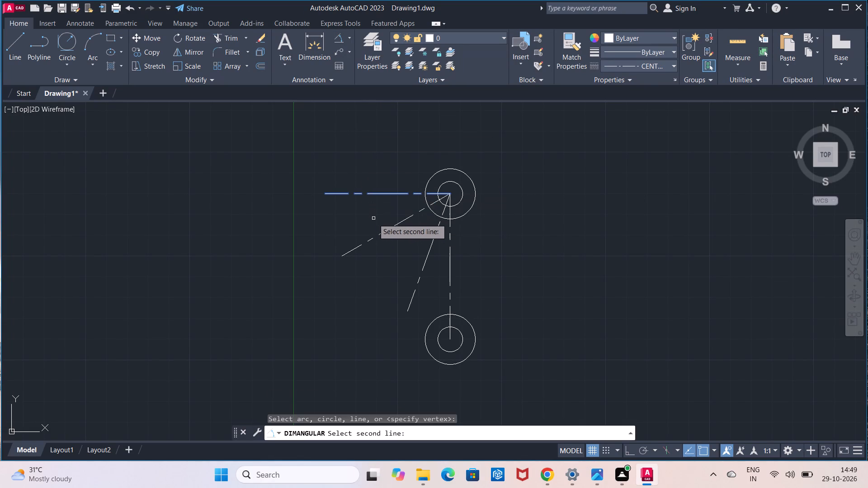
click(382, 232)
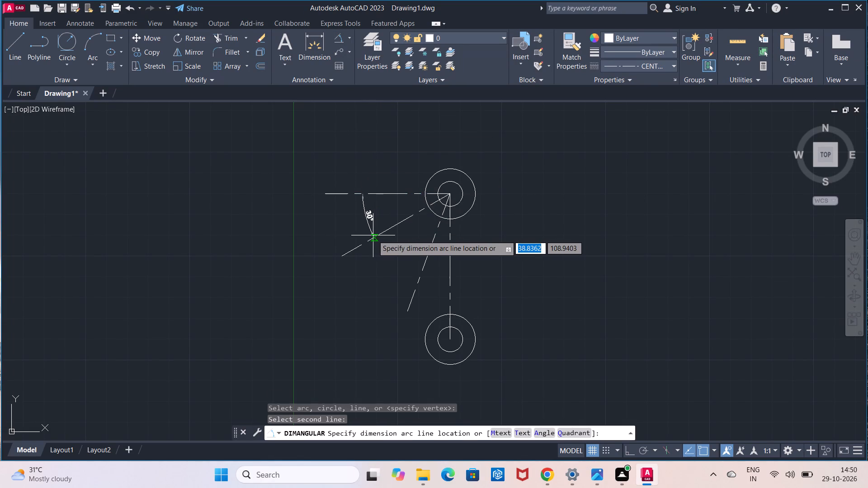
key(Escape)
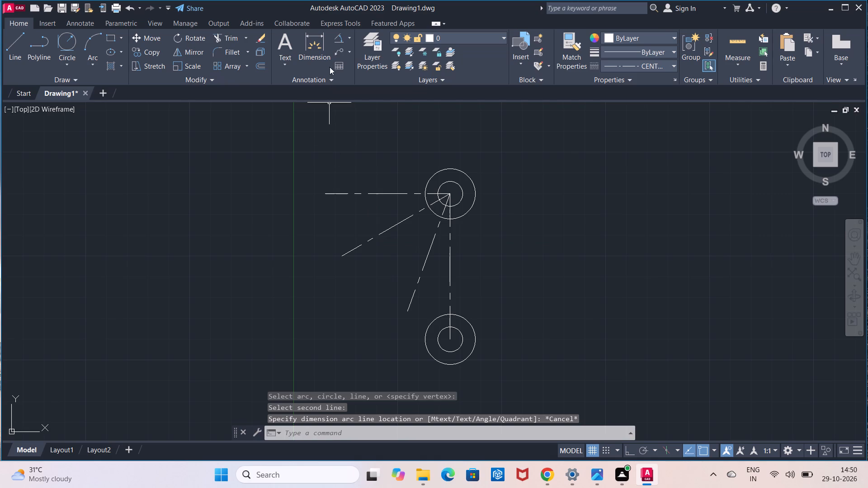
click(339, 43)
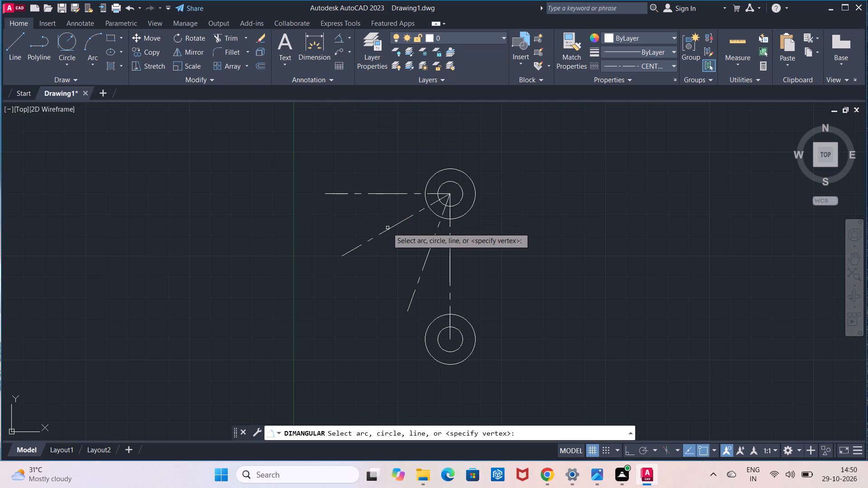
click(387, 230)
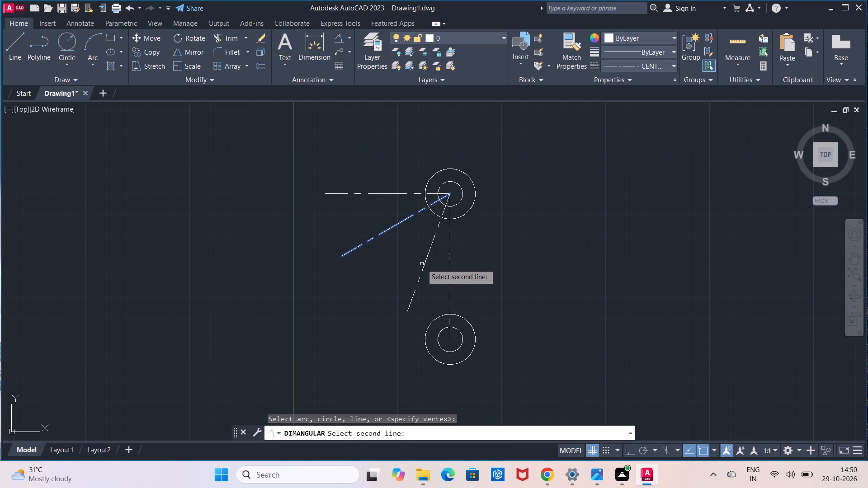
click(424, 264)
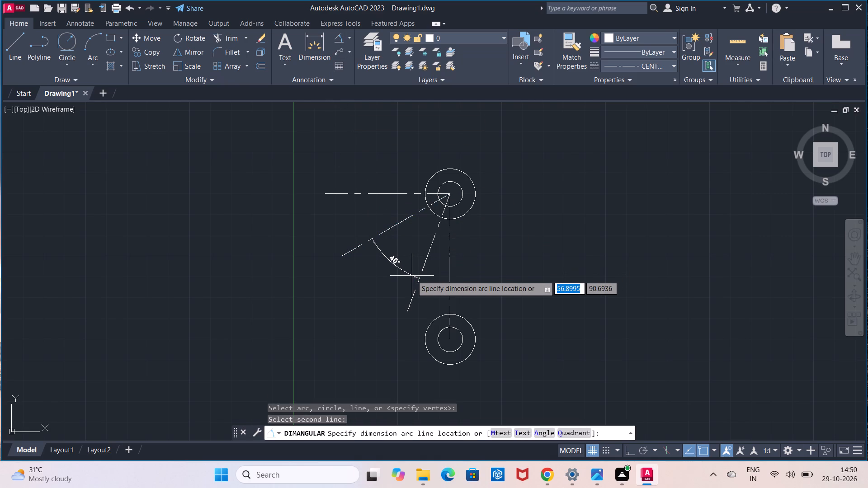
key(Escape)
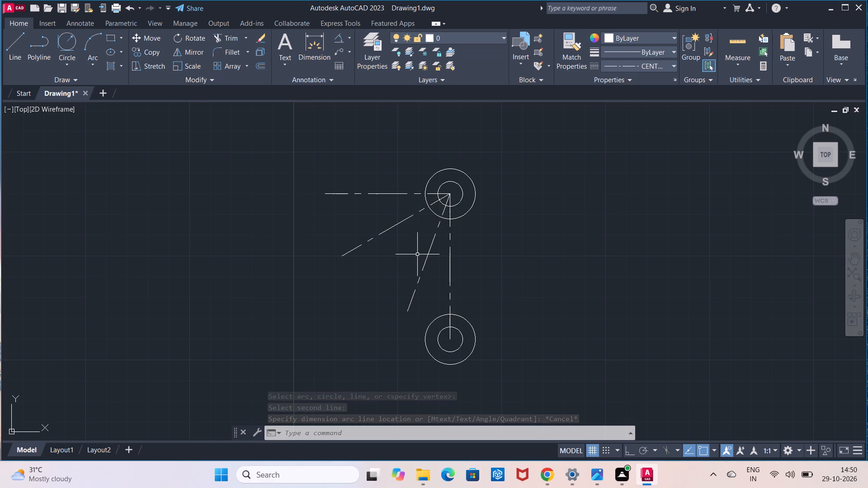
Draw a CENTER2 circle of radius 42 centred on the upper circles' centre.
scroll(417, 254, up, 1)
scroll(417, 254, down, 1)
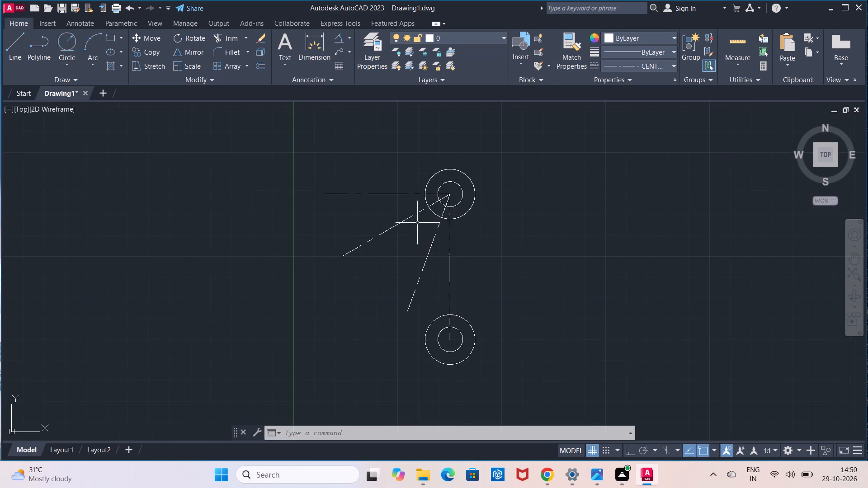
click(63, 63)
click(73, 77)
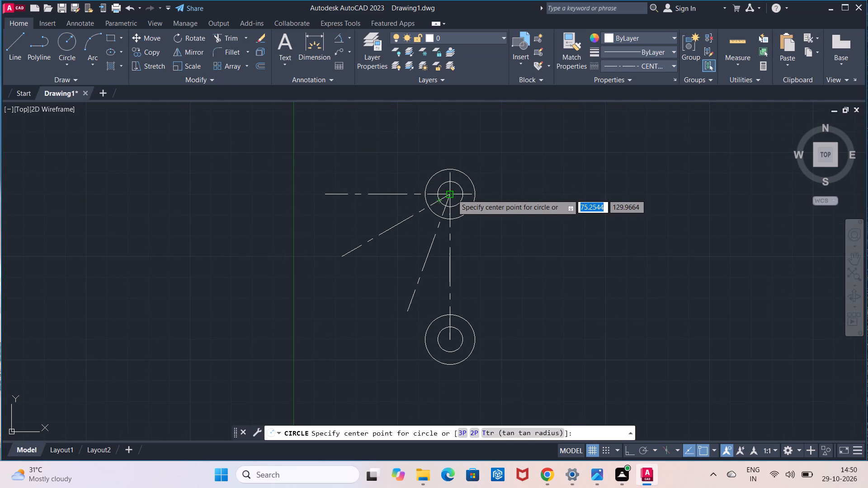
click(452, 194)
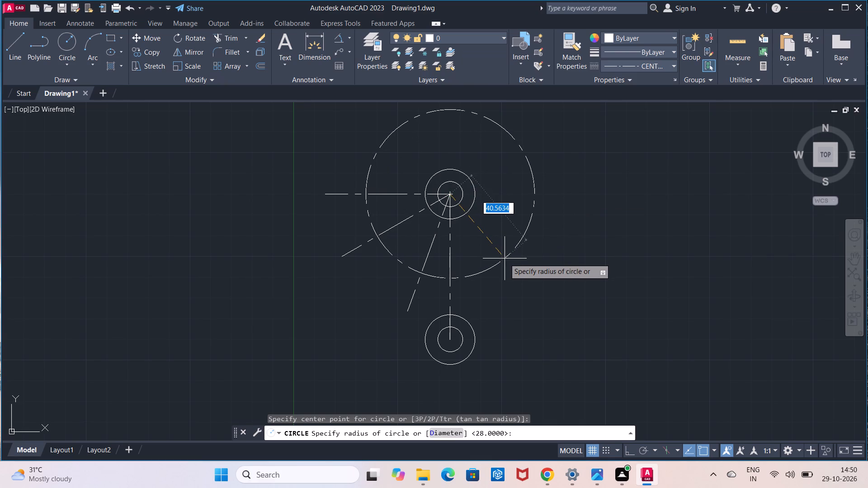
text(42)
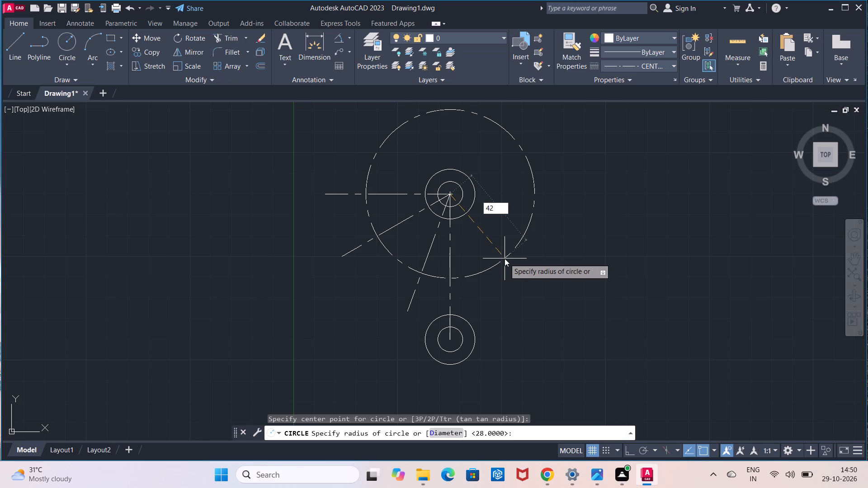
key(Return)
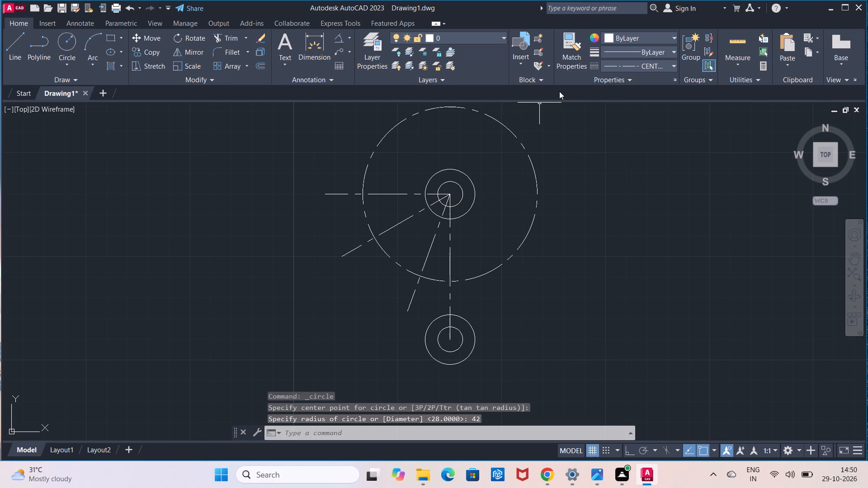
Set the linetype to ByLayer and draw concentric circles of radius 10 and 4 where the upper slanted centreline crosses the radius 42 circle.
click(623, 70)
click(627, 88)
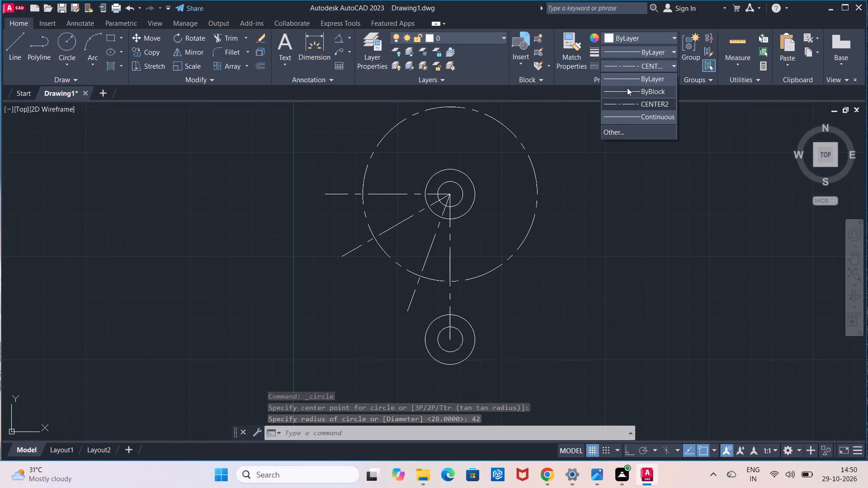
click(627, 66)
click(631, 80)
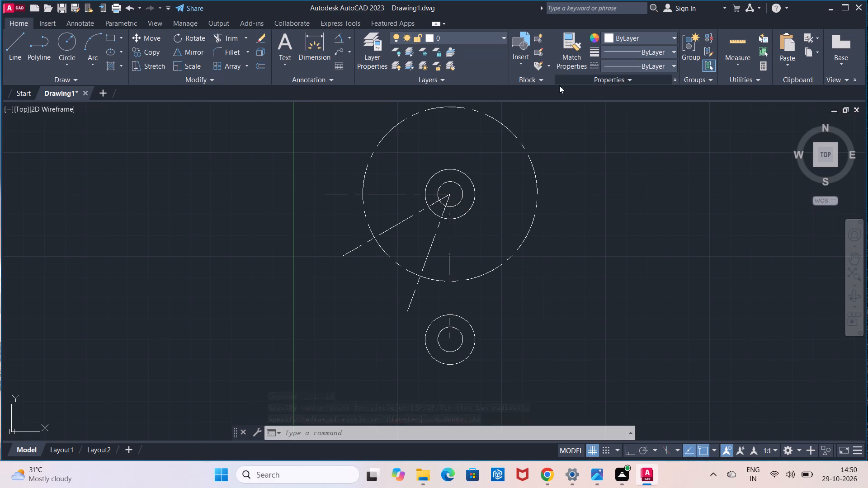
click(60, 42)
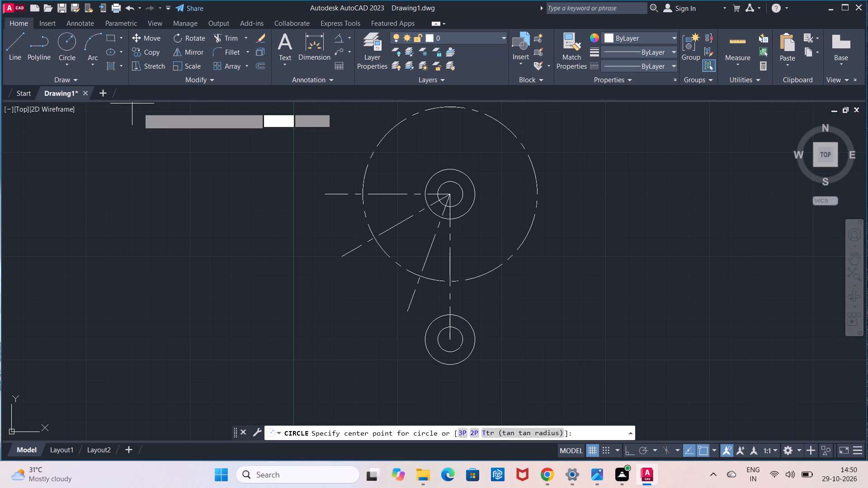
click(375, 239)
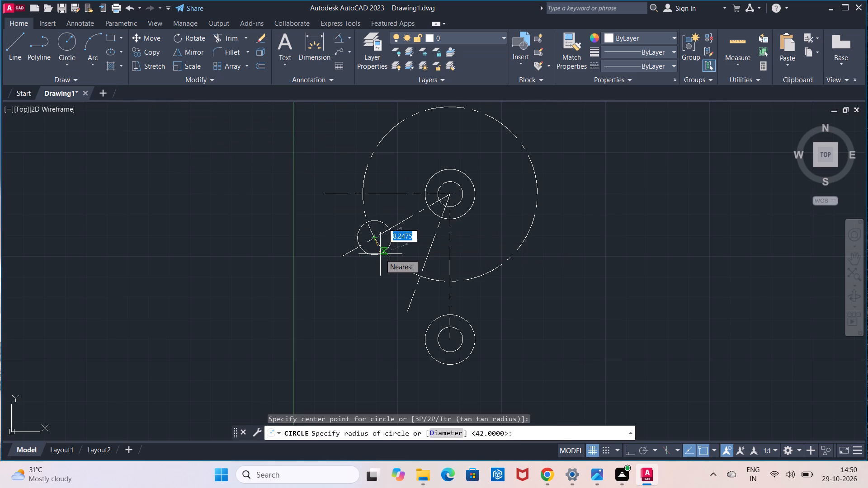
text(10)
key(Return)
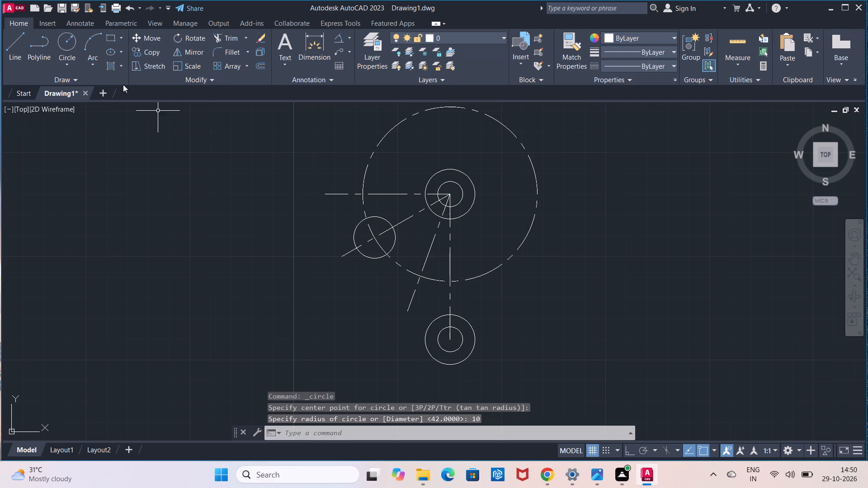
click(70, 50)
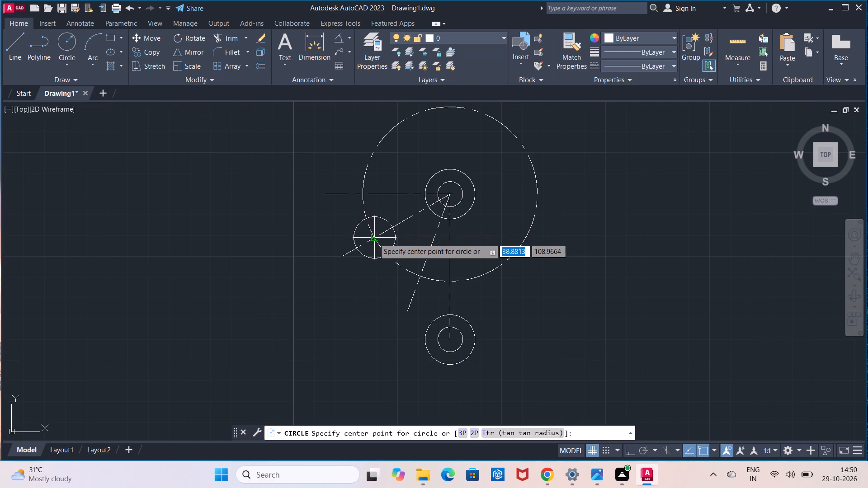
click(374, 239)
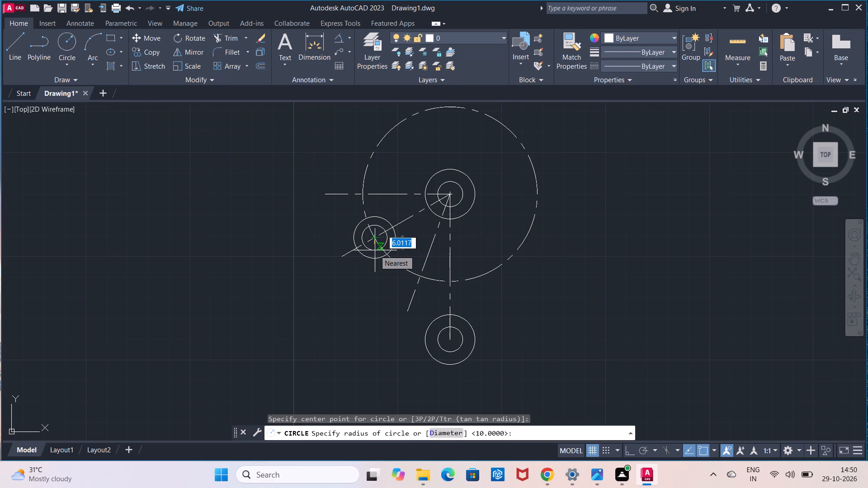
key(4)
key(Return)
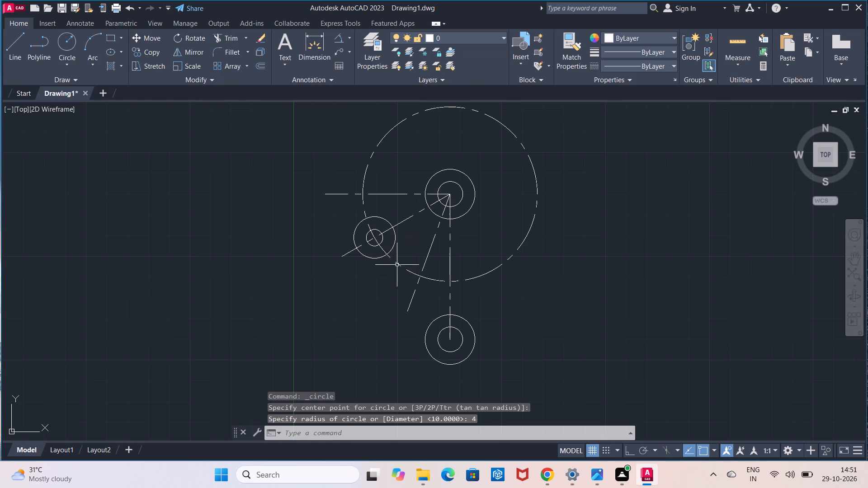
Draw concentric circles of radius 10 and 4 where the steeper slanted centreline crosses the radius 42 centreline circle.
scroll(400, 262, up, 1)
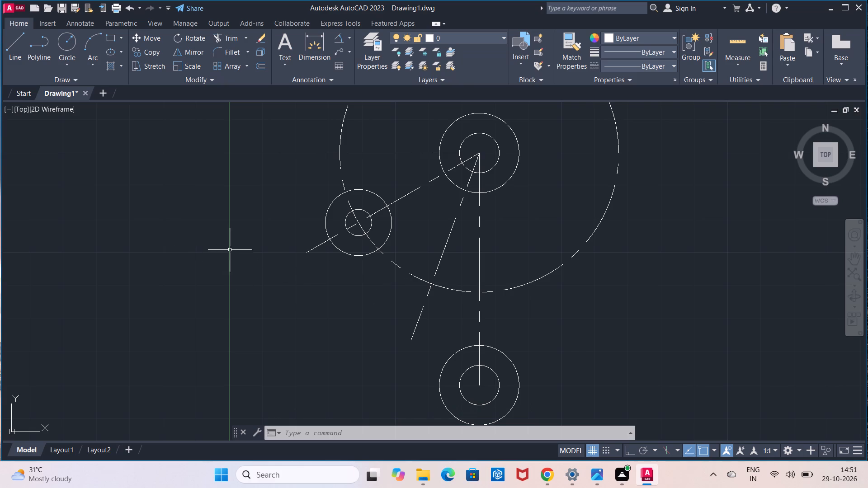
click(75, 50)
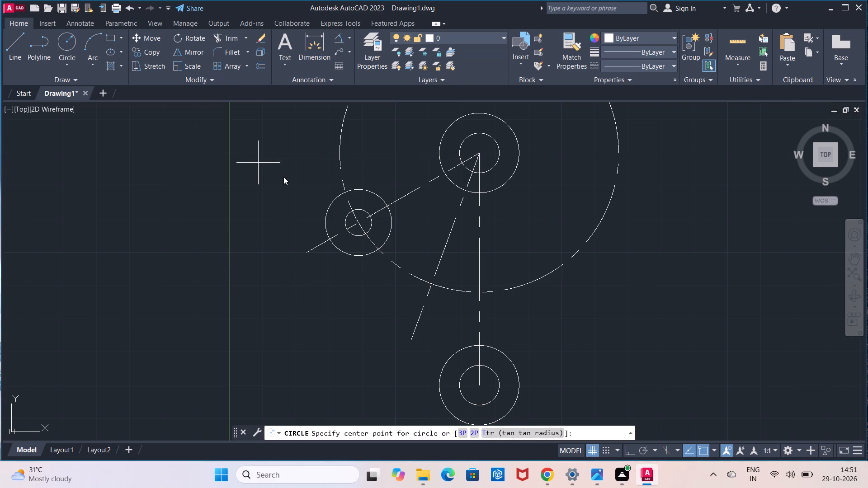
click(429, 282)
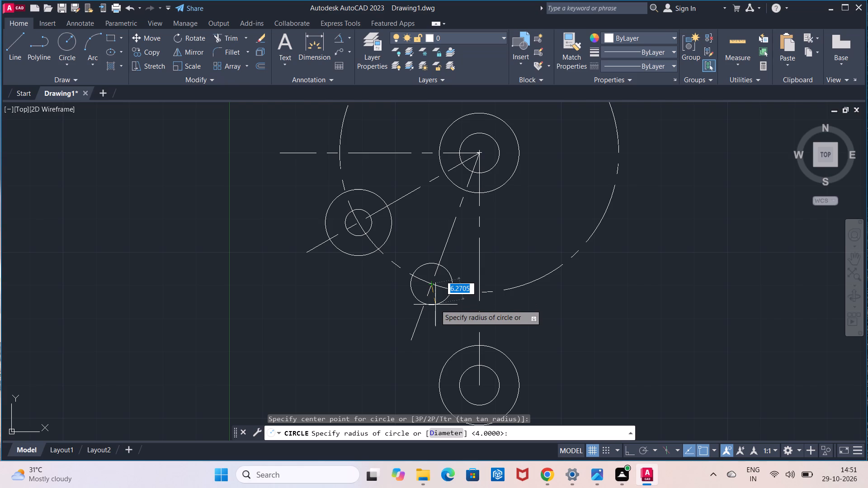
key(1)
key(0)
key(Return)
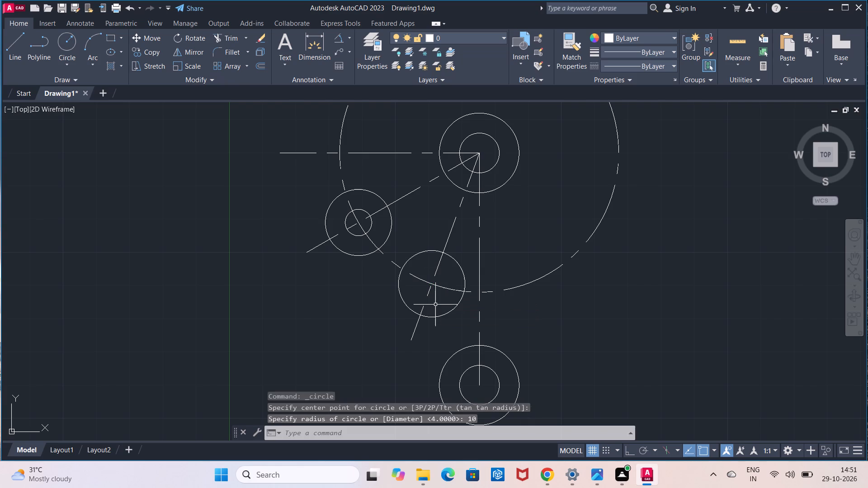
click(72, 47)
click(431, 281)
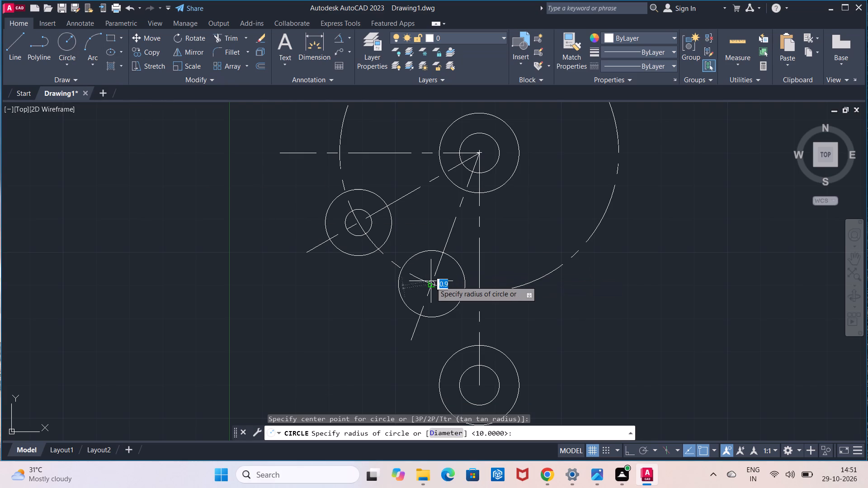
key(4)
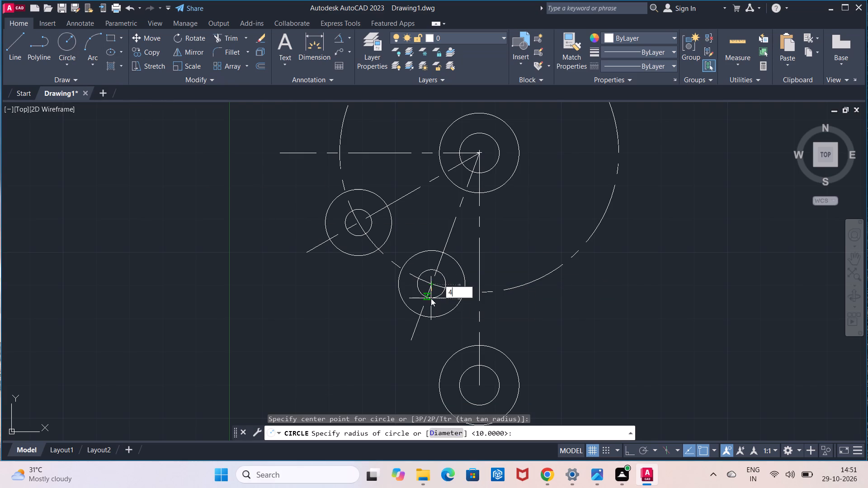
key(Return)
key(Escape)
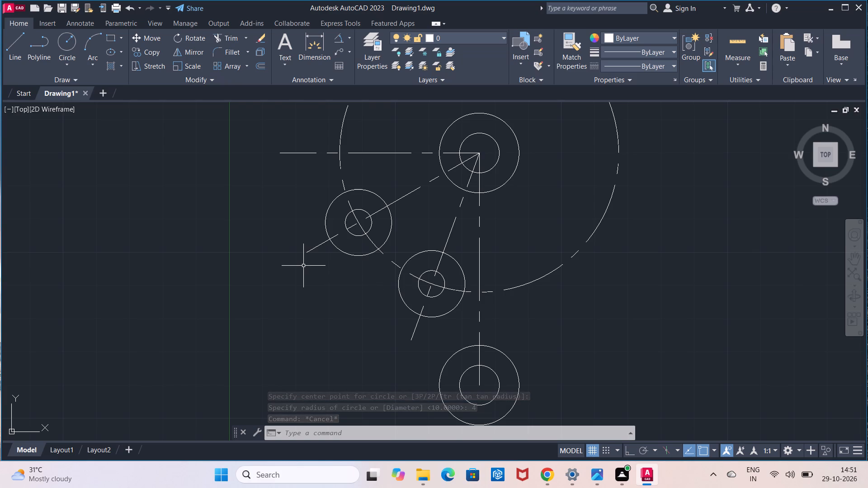
scroll(317, 252, down, 1)
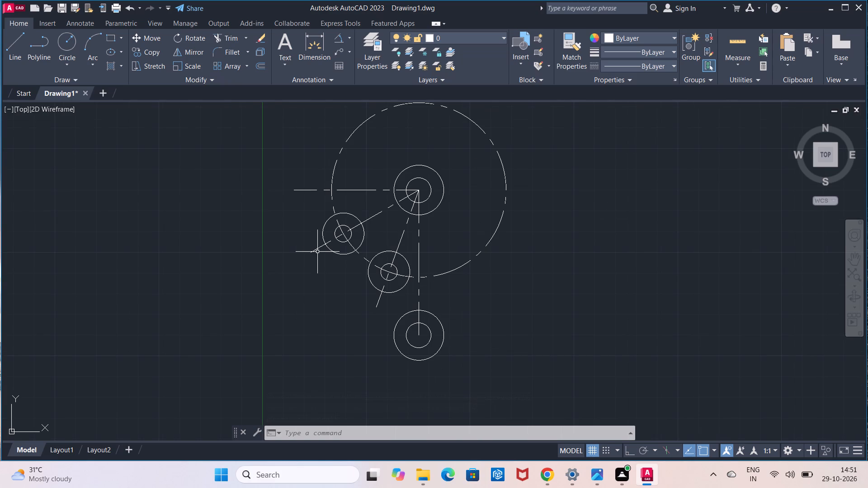
Trim the radius 42 centreline circle down to its lower arc between the horizontal and vertical centrelines.
click(231, 40)
click(332, 202)
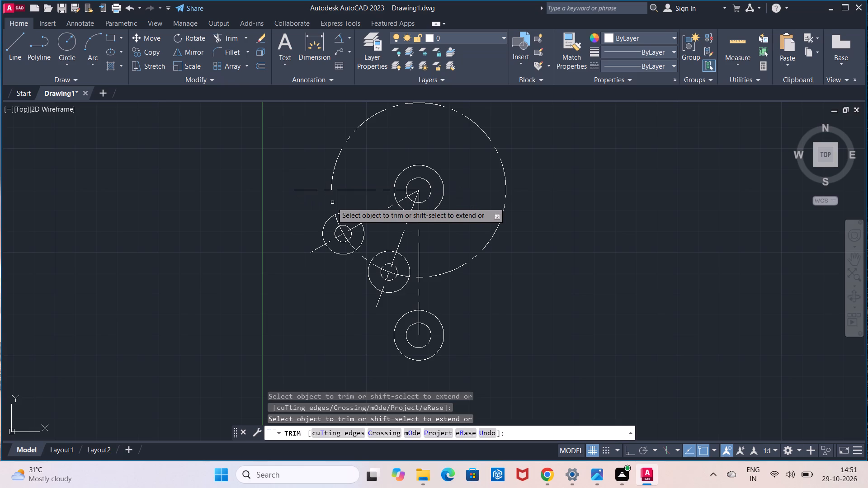
click(477, 253)
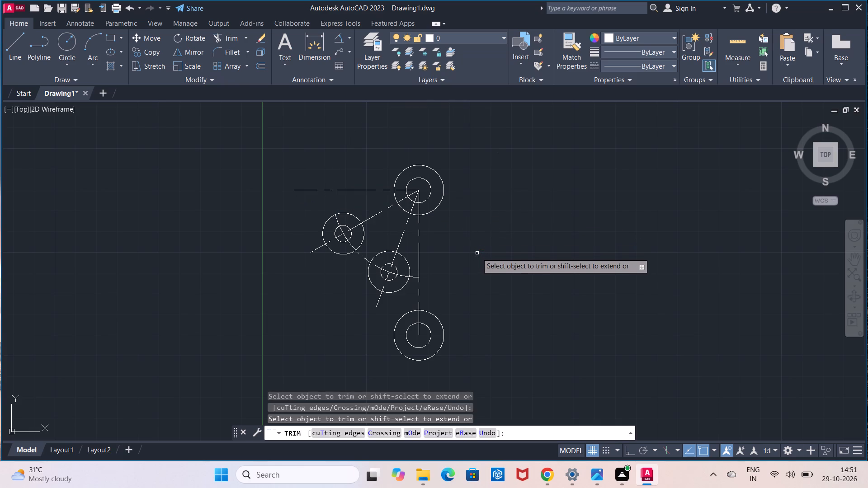
key(Escape)
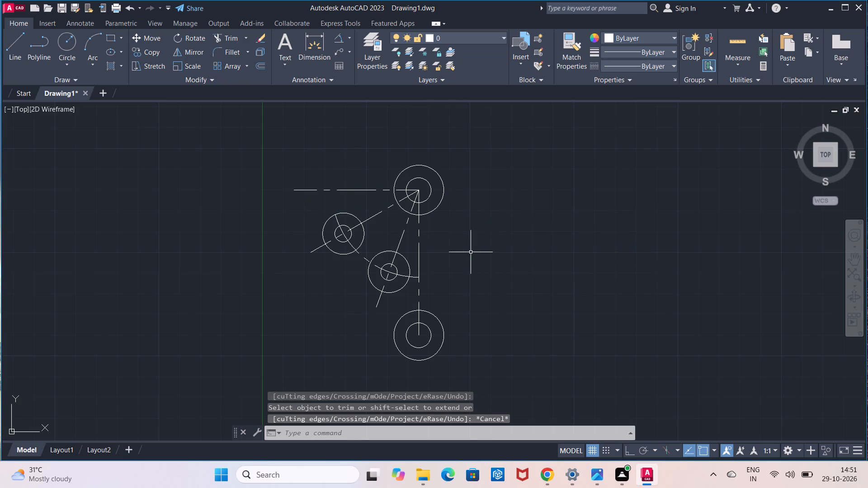
Draw a tangent-tangent-radius circle of radius 28 touching the bottom outer circle and the radius 10 circle on the steeper slanted centreline.
scroll(374, 239, up, 1)
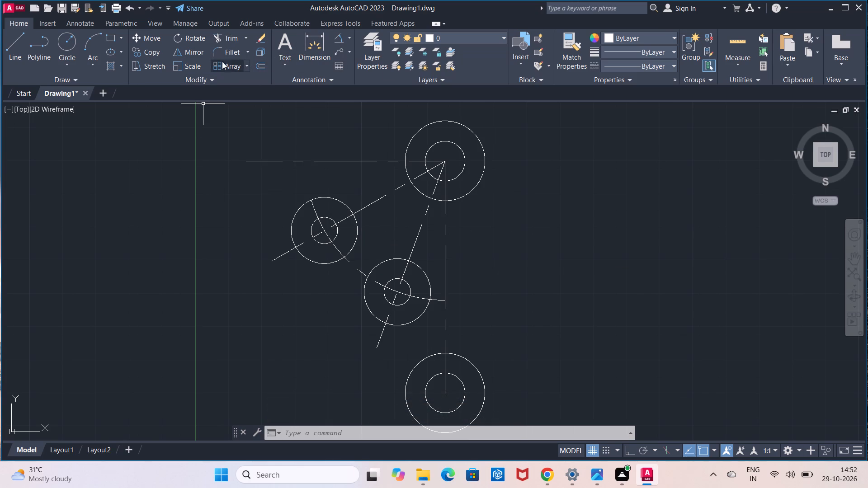
click(76, 59)
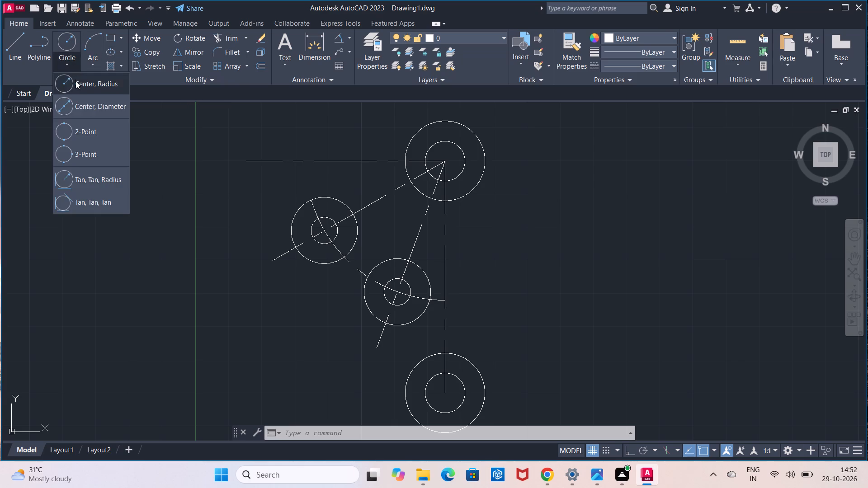
click(98, 174)
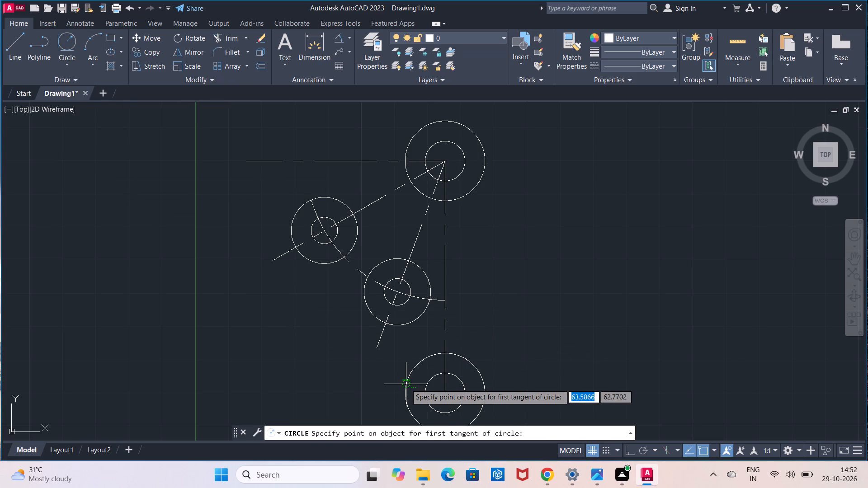
click(406, 384)
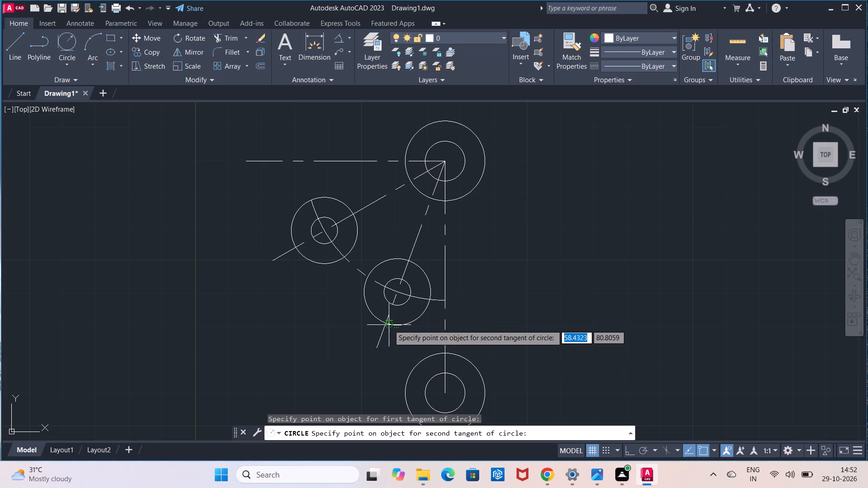
click(392, 326)
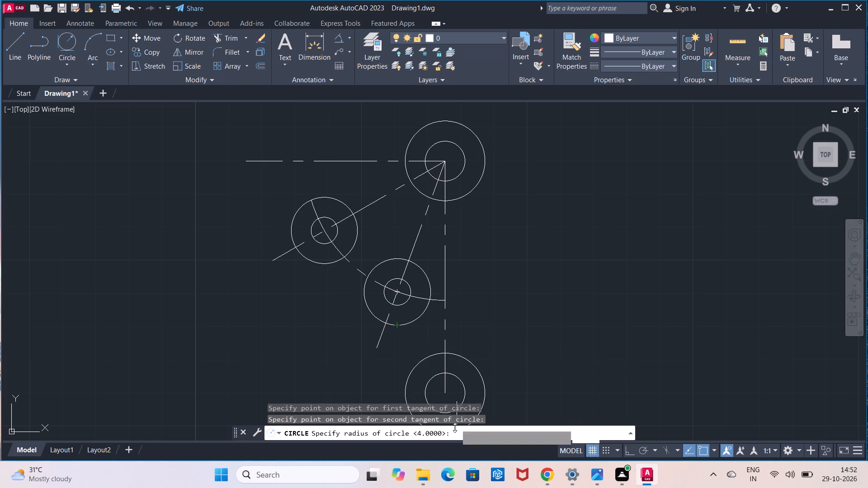
click(466, 433)
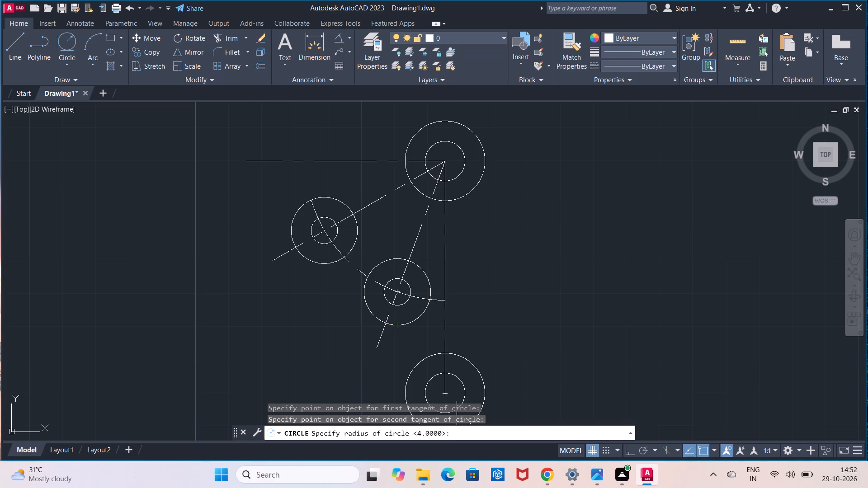
text(28)
key(Return)
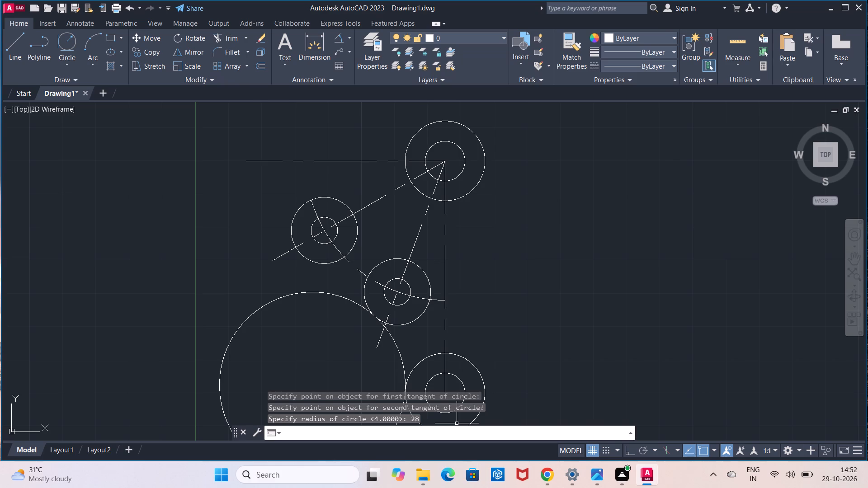
Trim the radius 28 circle to the short arc joining the bottom outer circle and the nearest radius 10 circle.
scroll(340, 356, down, 1)
middle_drag(340, 356, 342, 266)
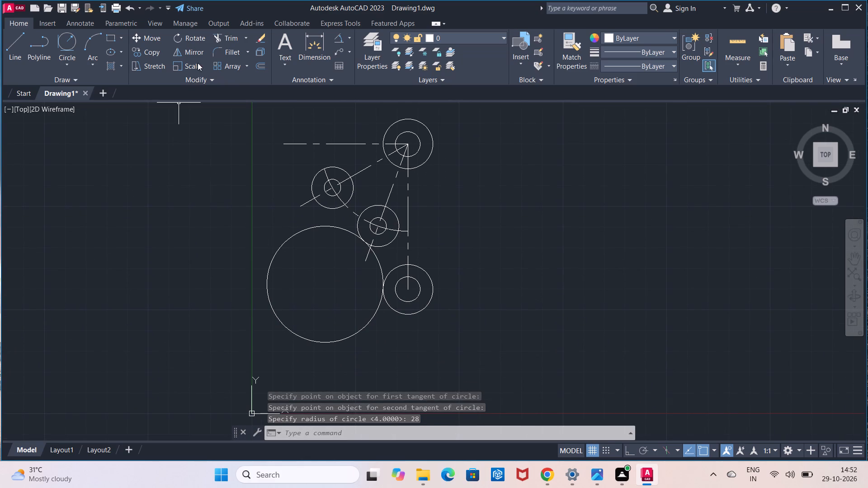
click(220, 39)
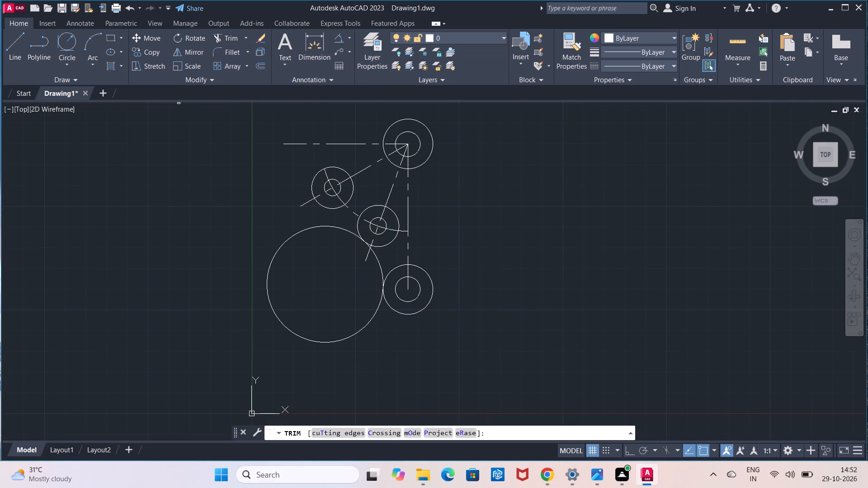
click(277, 319)
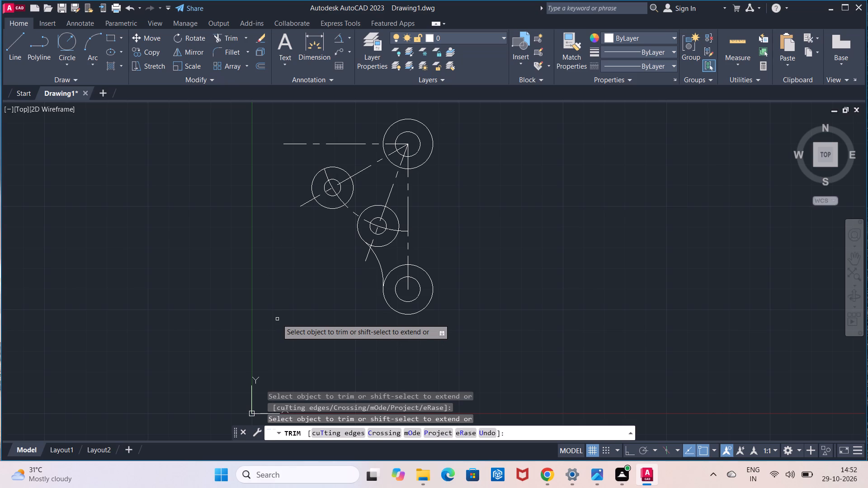
key(Escape)
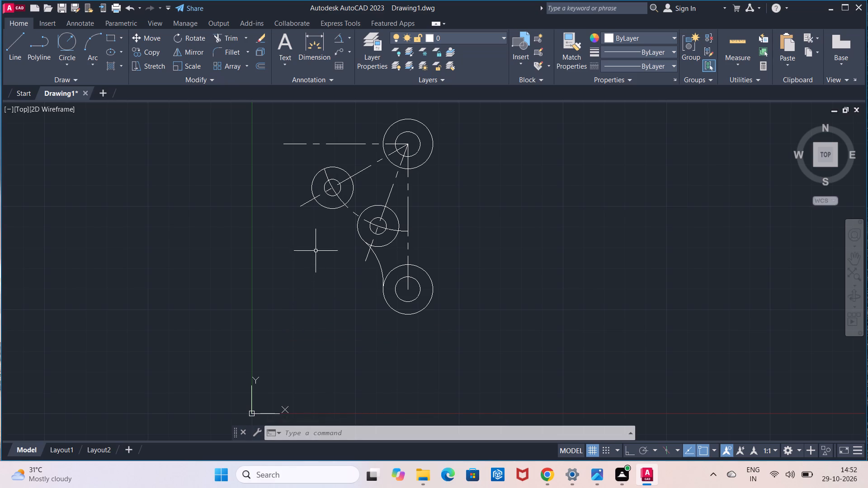
Trim the radius 42 centreline arc's lower end back to the radius 4 circle on the steeper slanted centreline.
click(232, 43)
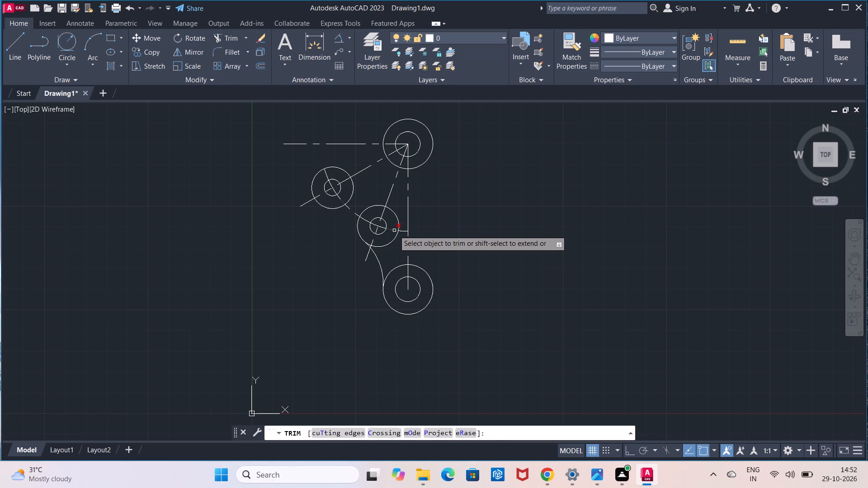
click(394, 230)
click(401, 231)
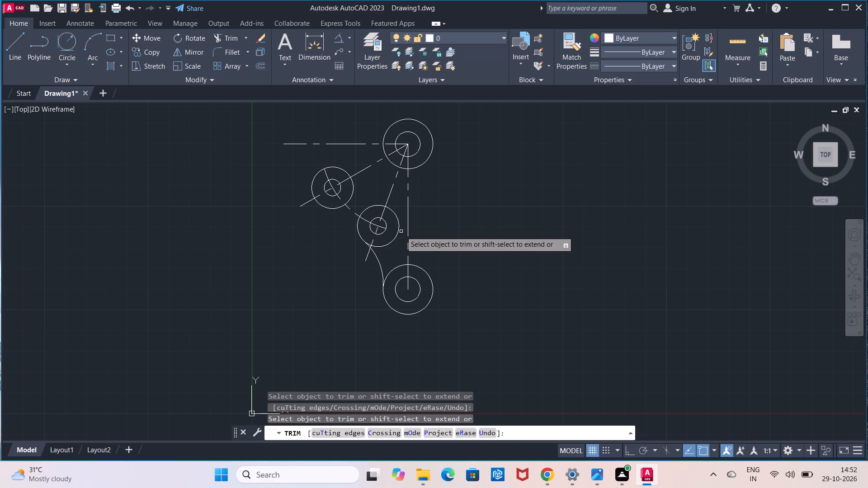
scroll(400, 231, up, 1)
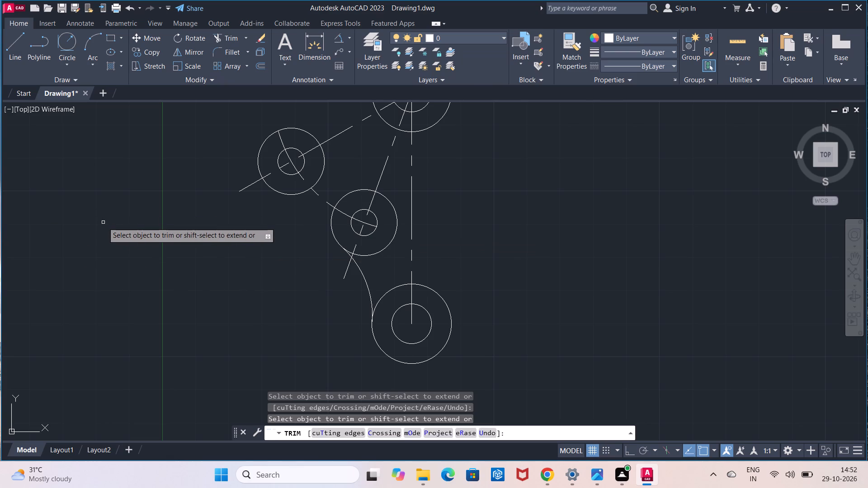
key(Escape)
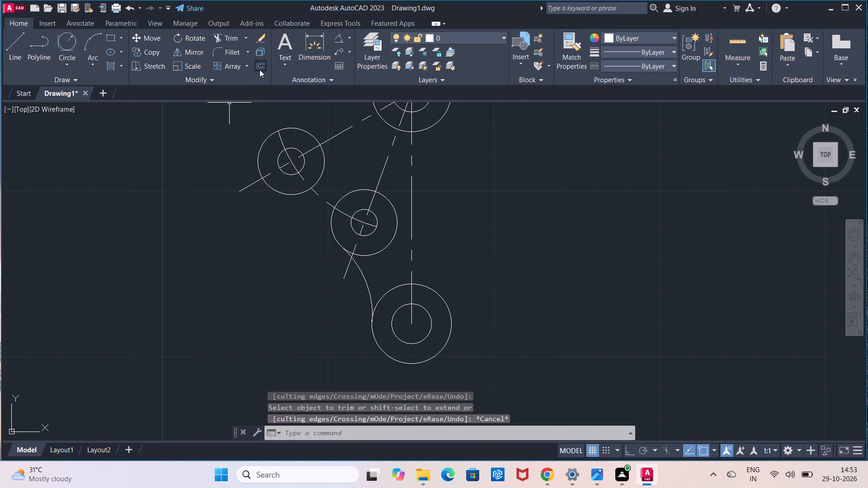
Offset the radius 42 centreline arc by 4 to both sides, taking the distance from the upper small circle's centre to its edge.
click(259, 70)
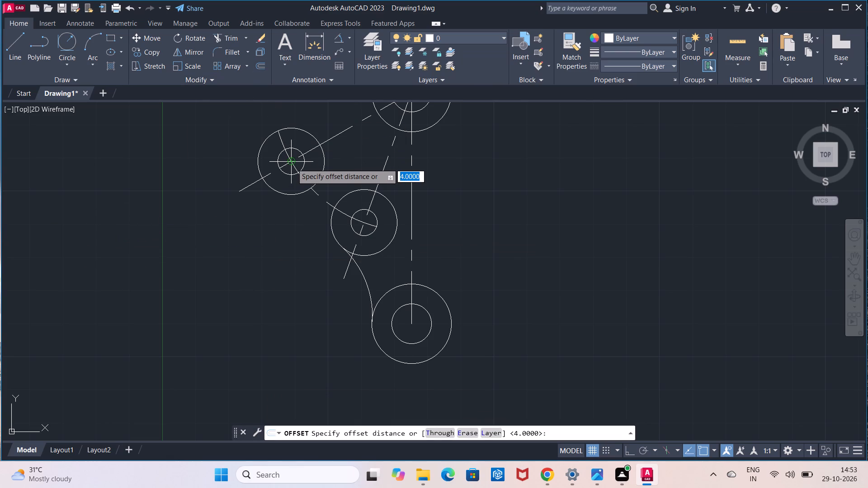
click(292, 164)
click(278, 169)
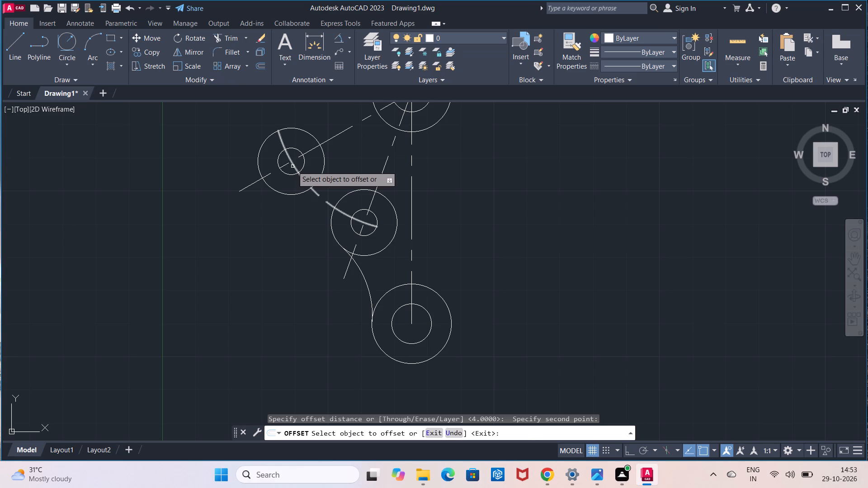
click(292, 166)
click(290, 173)
click(297, 170)
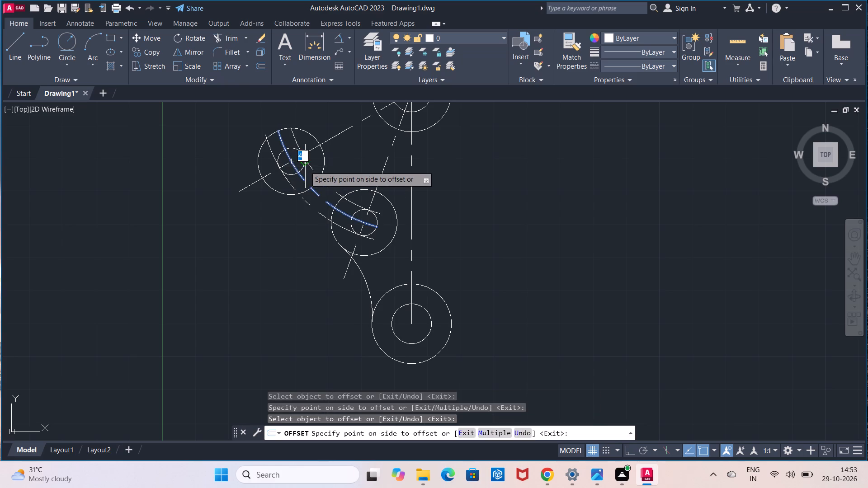
click(305, 166)
key(Escape)
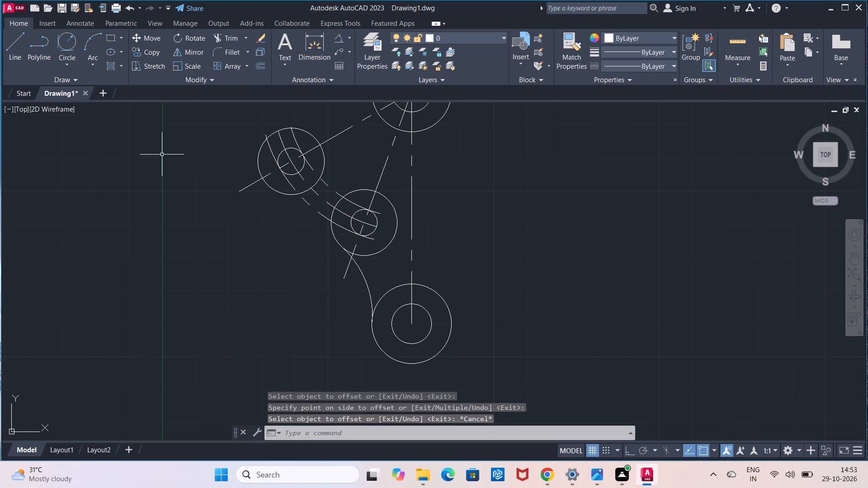
Trim both offset arcs' ends at the radius 4 circles and the centreline arc's upper end at the upper small circle.
click(220, 40)
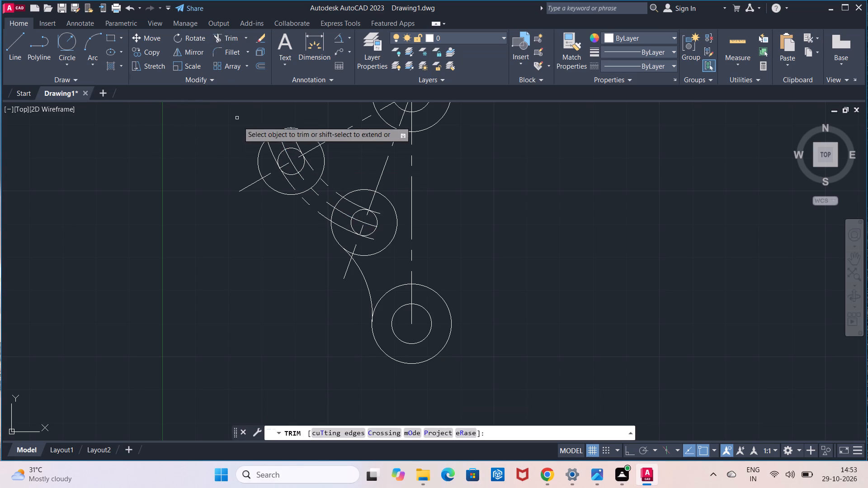
click(269, 151)
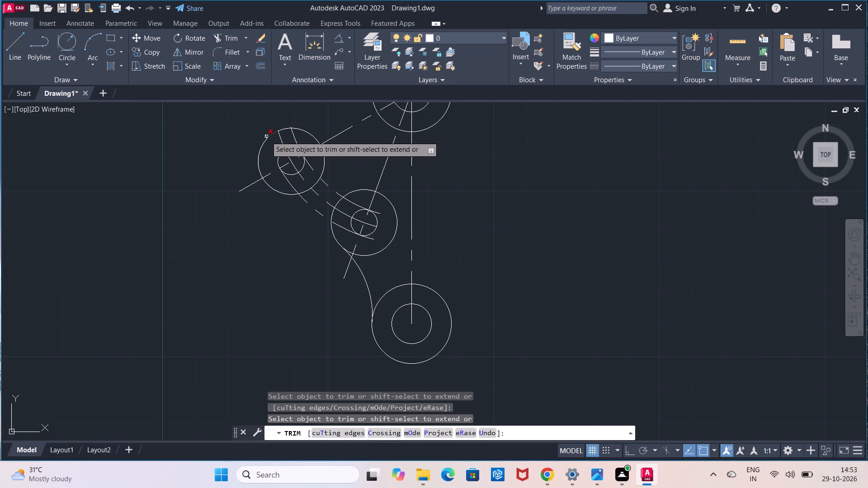
click(265, 135)
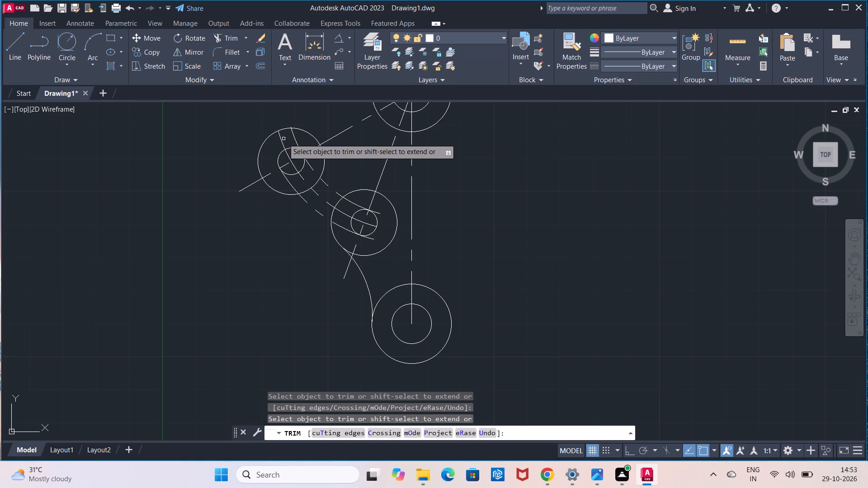
click(283, 140)
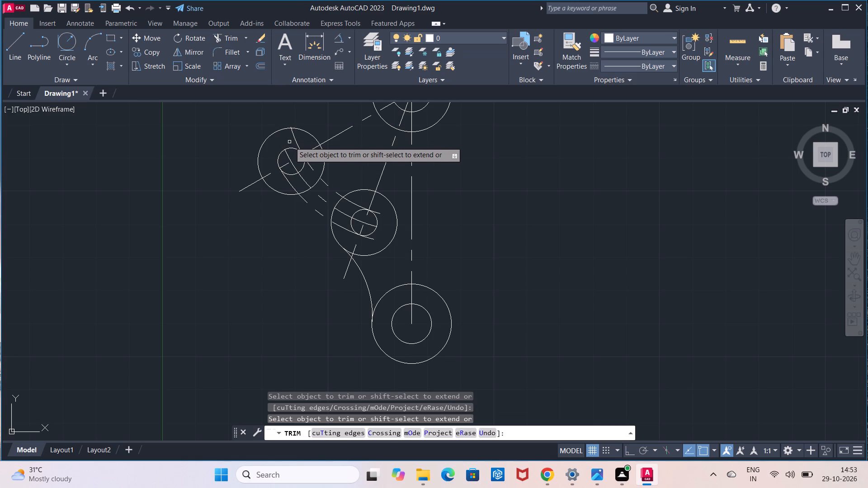
click(295, 142)
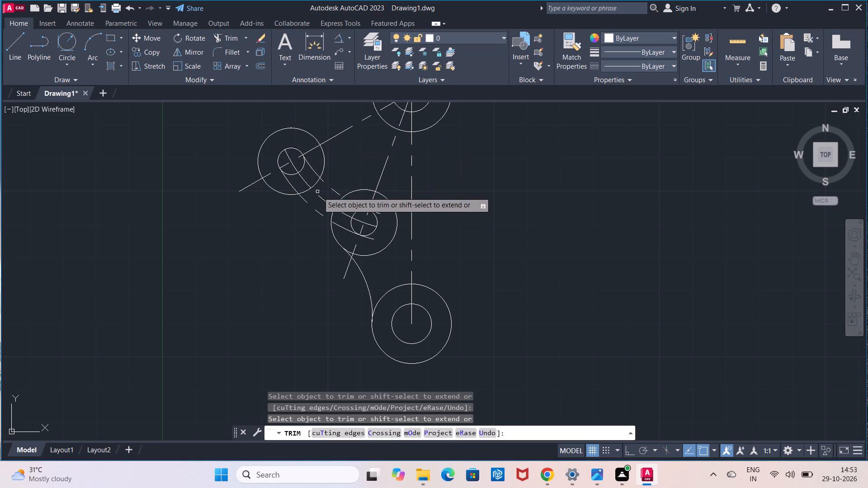
click(377, 213)
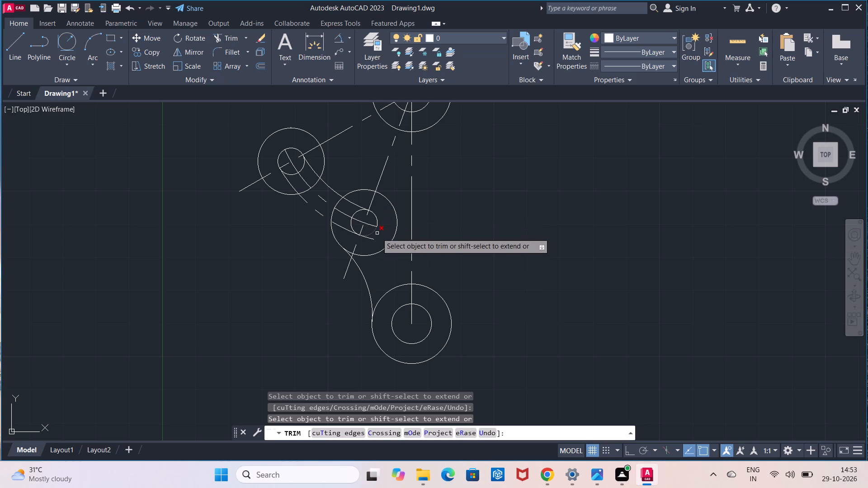
click(371, 238)
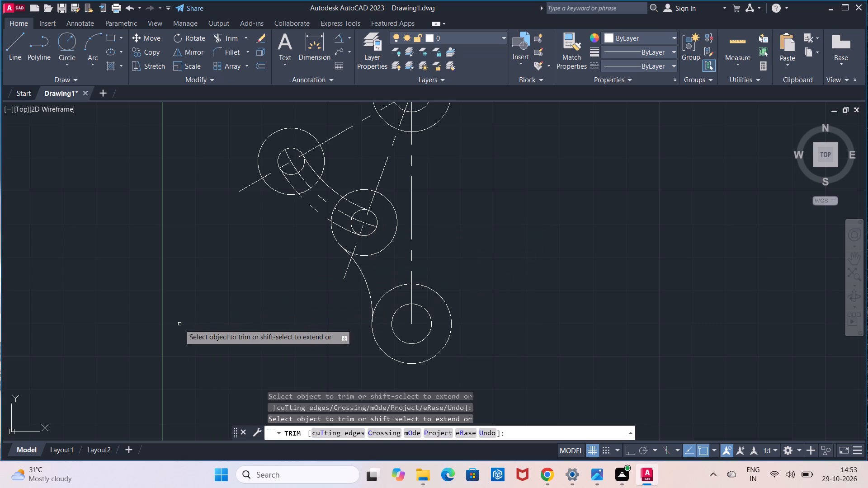
key(Escape)
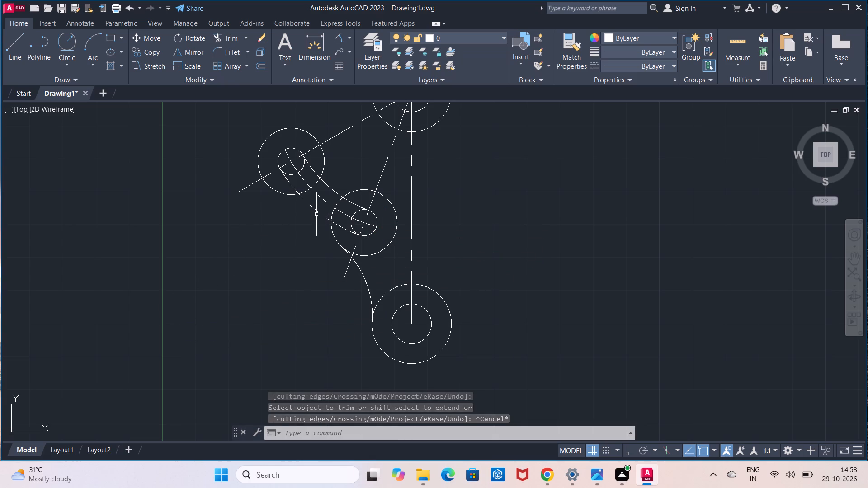
Change the linetype of both offset slot arcs to ByLayer.
click(316, 212)
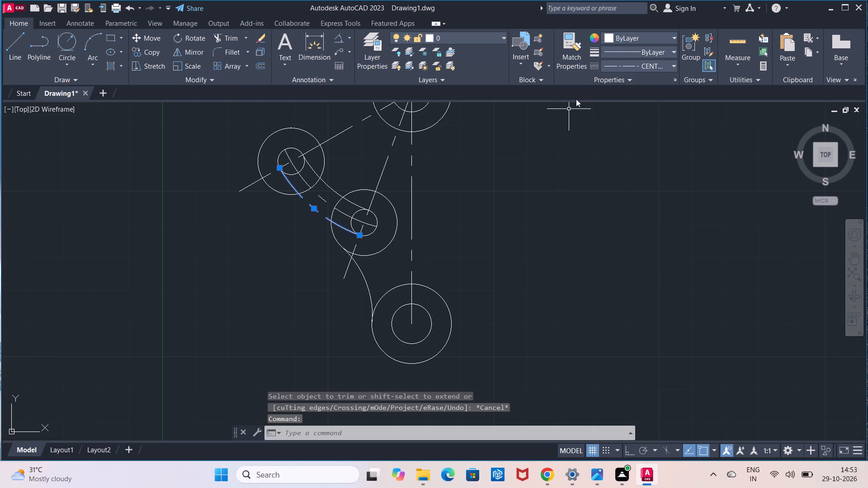
click(611, 70)
click(611, 76)
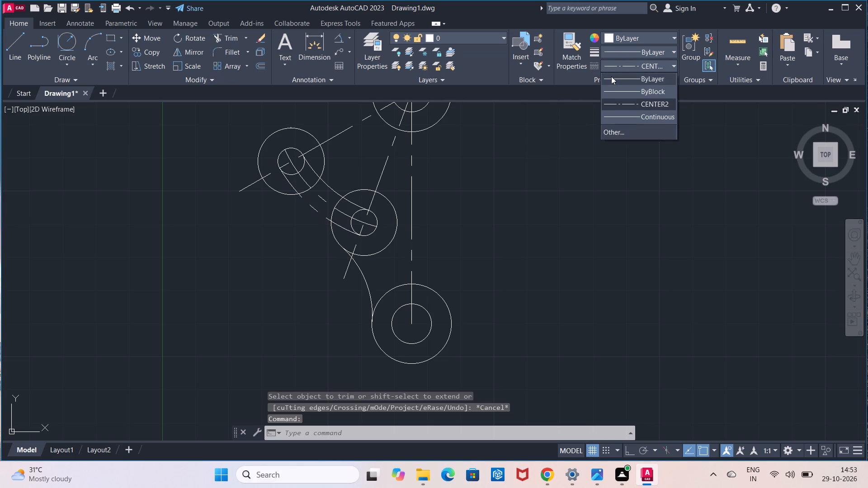
click(340, 196)
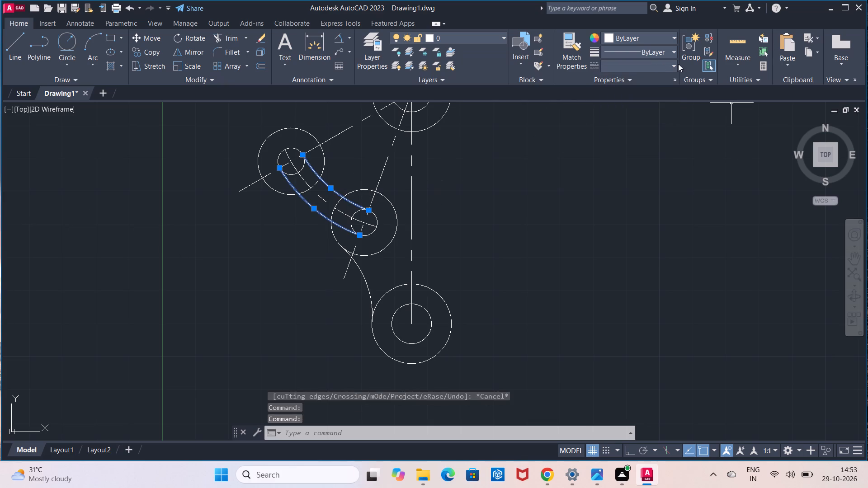
click(669, 65)
click(665, 76)
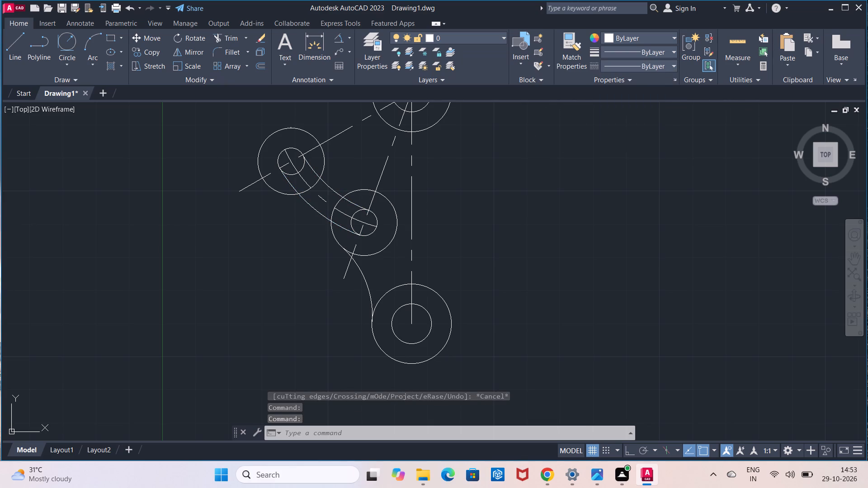
Offset the radius 42 centreline arc by 10 to both sides, taking the distance from the upper small circle's centre to its outer circle.
key(Escape)
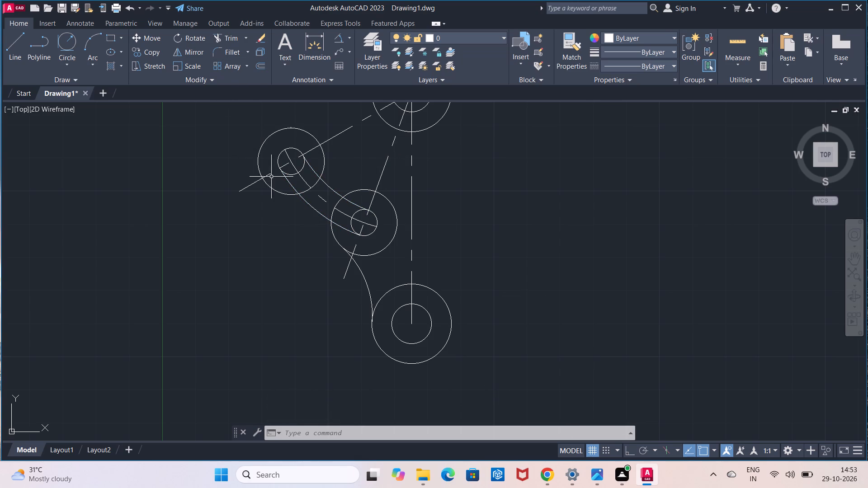
click(256, 62)
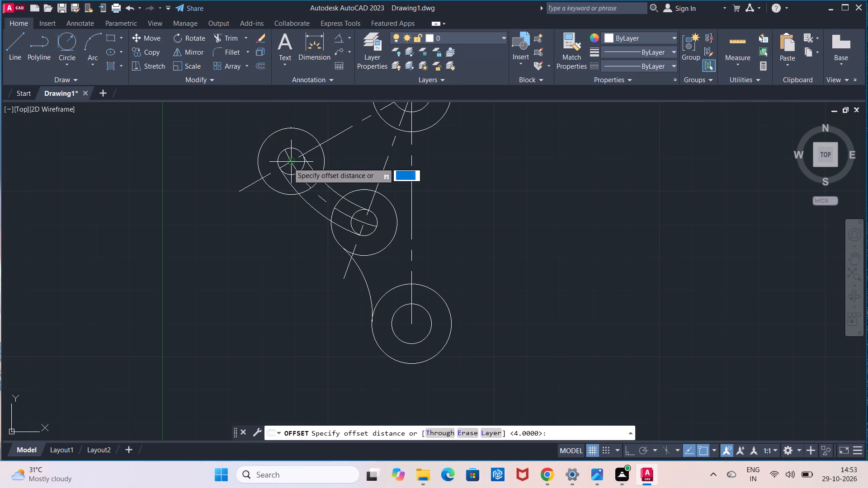
click(288, 163)
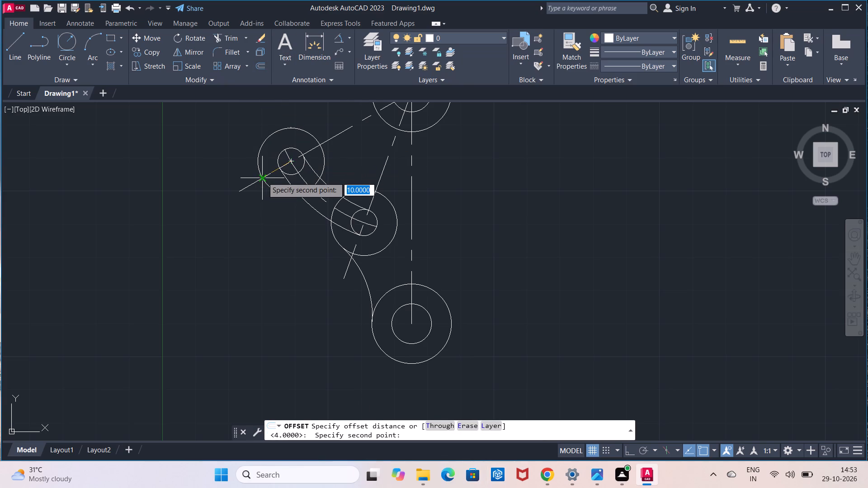
click(263, 177)
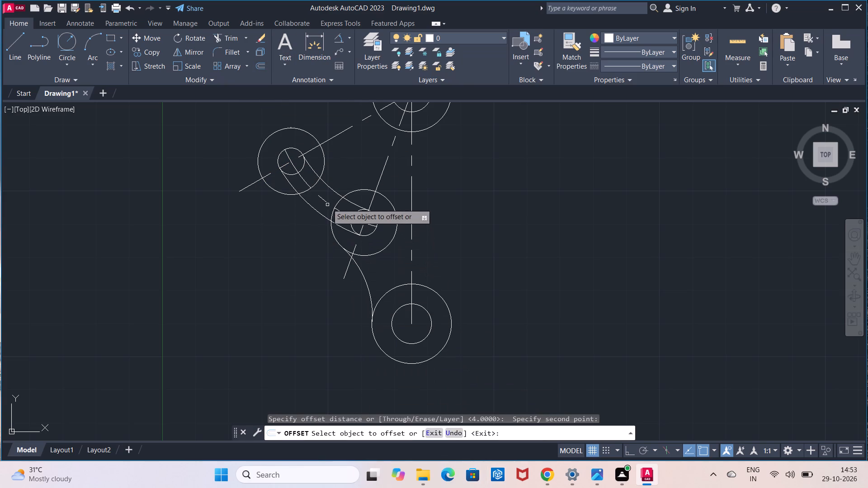
click(321, 197)
click(313, 215)
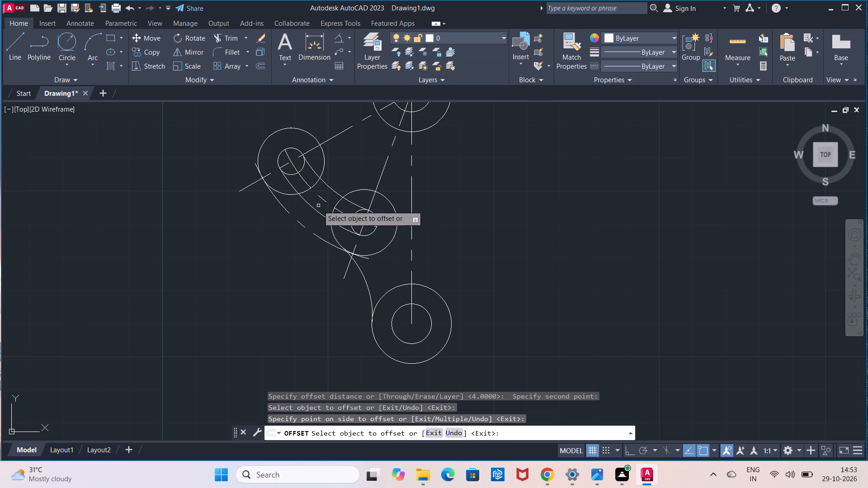
click(322, 200)
click(339, 183)
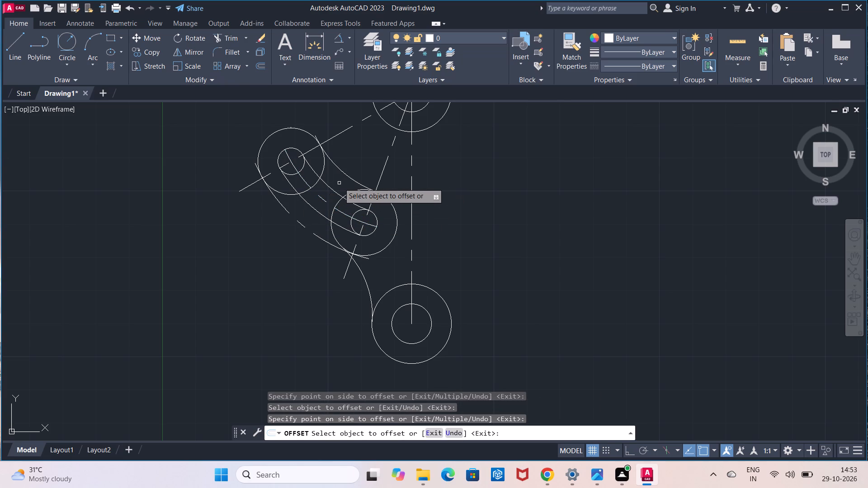
key(Escape)
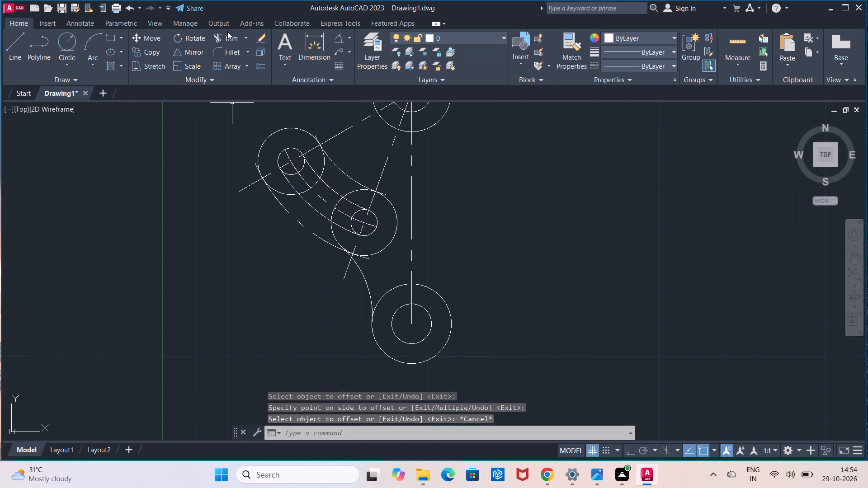
Change the linetype of both outer offset arcs to ByLayer.
click(316, 237)
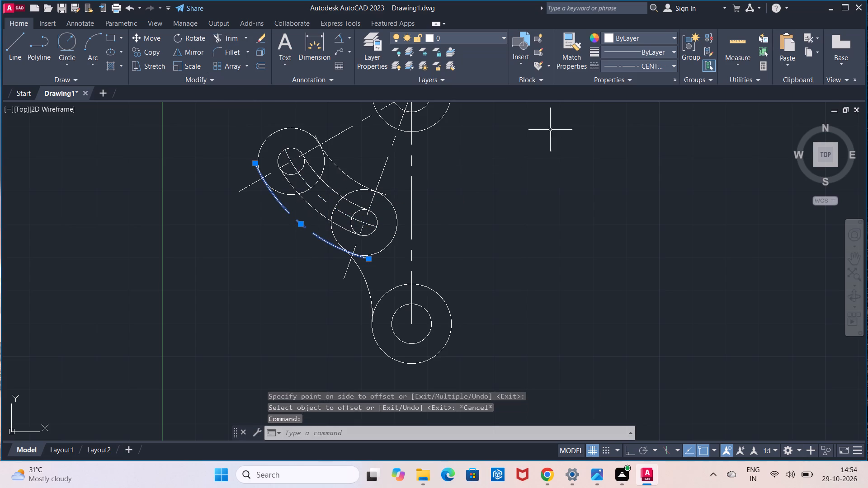
click(638, 69)
click(638, 79)
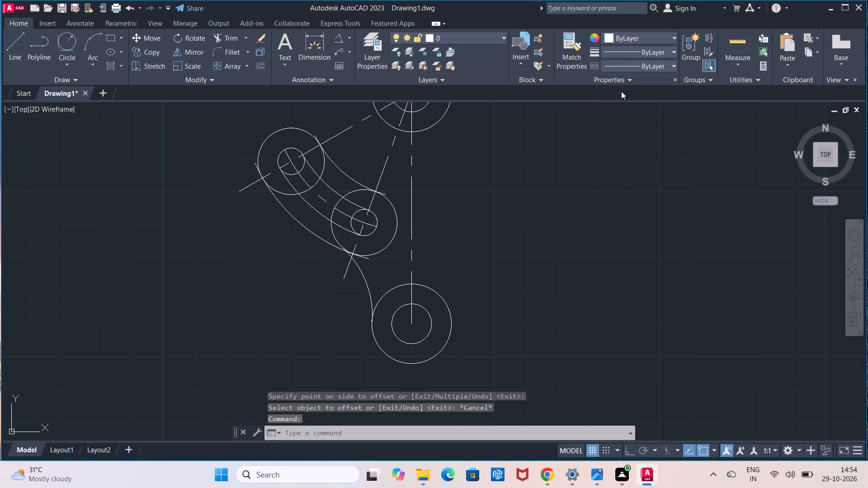
click(347, 176)
click(608, 63)
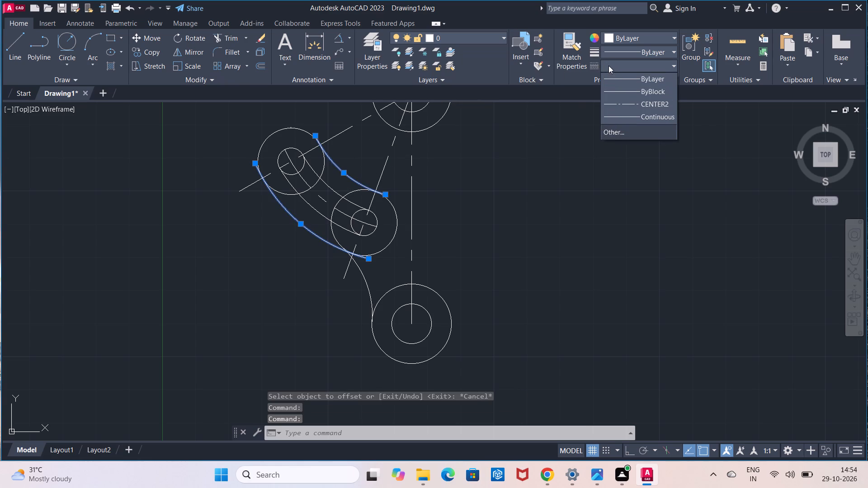
click(613, 76)
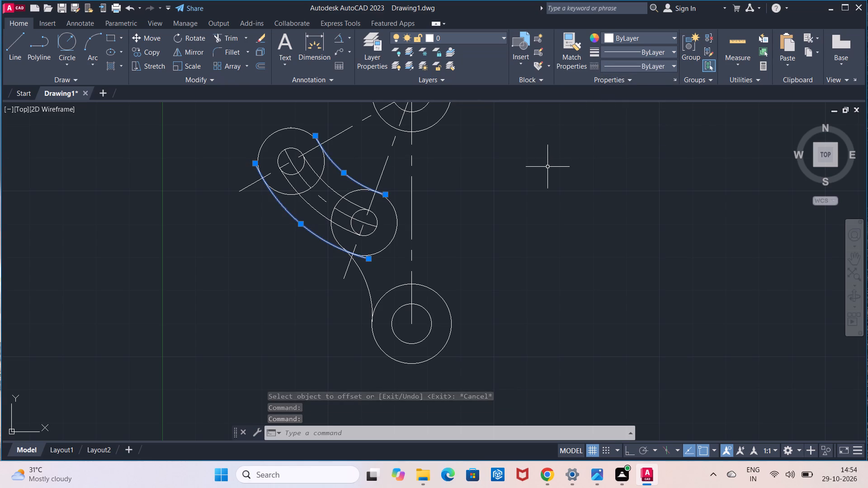
key(Escape)
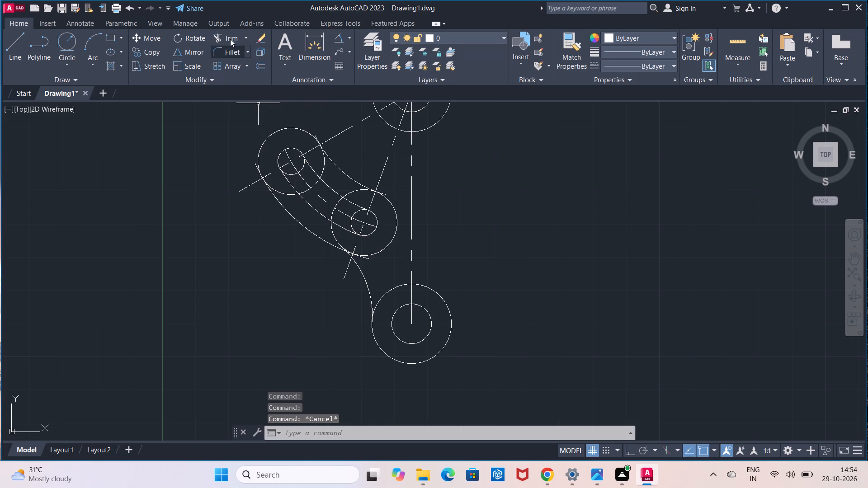
Trim the lower outer offset arc's ends at the outer circles, and the tangent outline arc's overshoot where it crosses that offset arc.
click(230, 38)
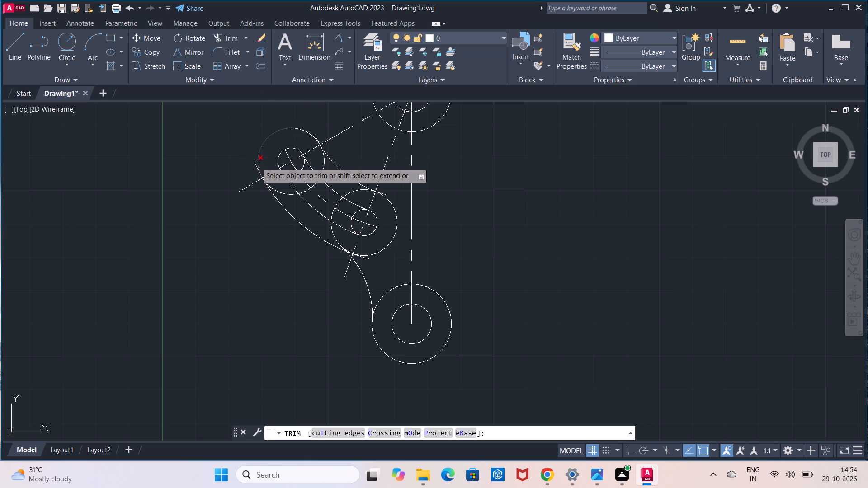
click(255, 164)
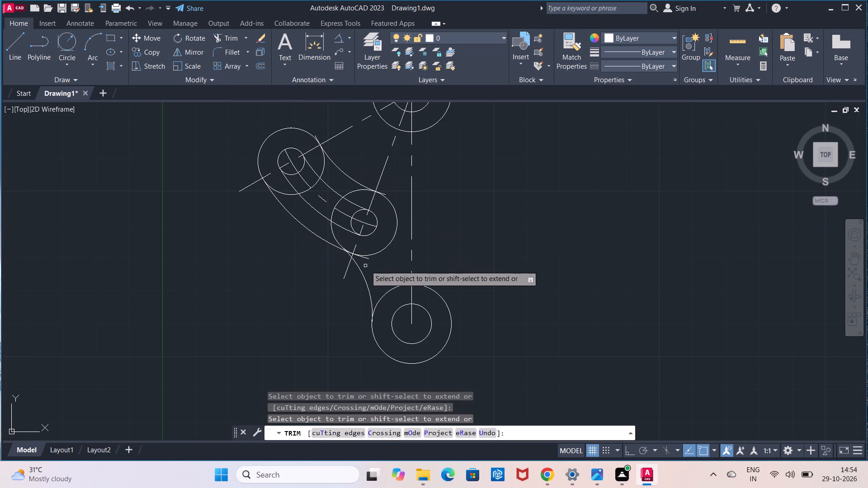
click(366, 259)
scroll(366, 259, up, 2)
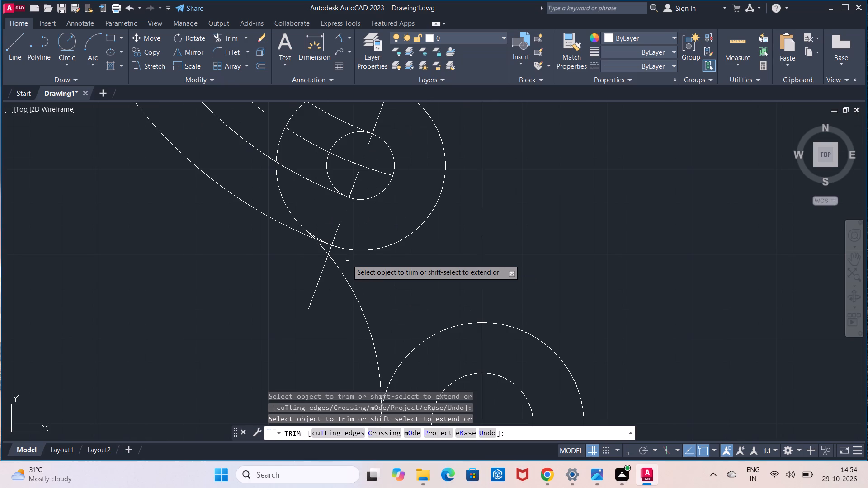
scroll(347, 259, up, 2)
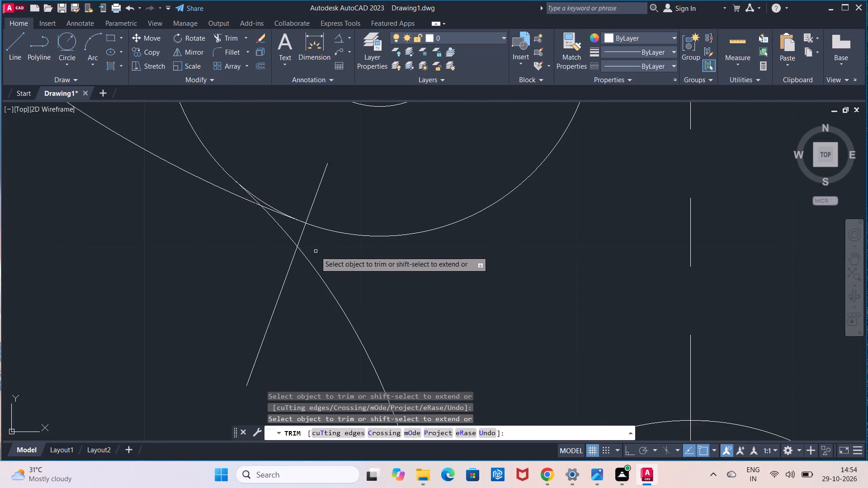
scroll(316, 251, up, 1)
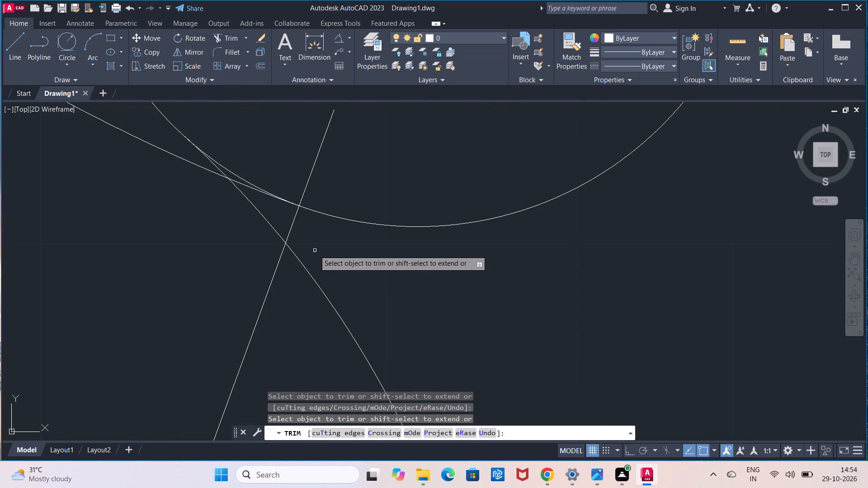
middle_drag(269, 210, 290, 232)
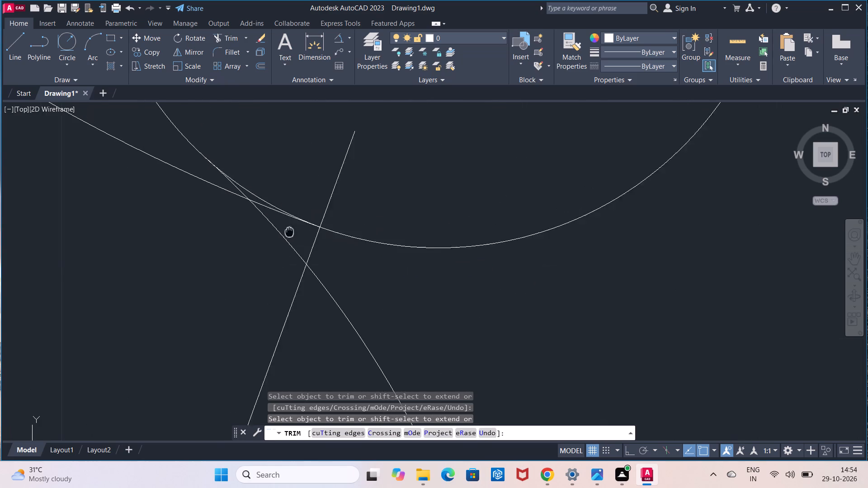
middle_drag(290, 232, 324, 262)
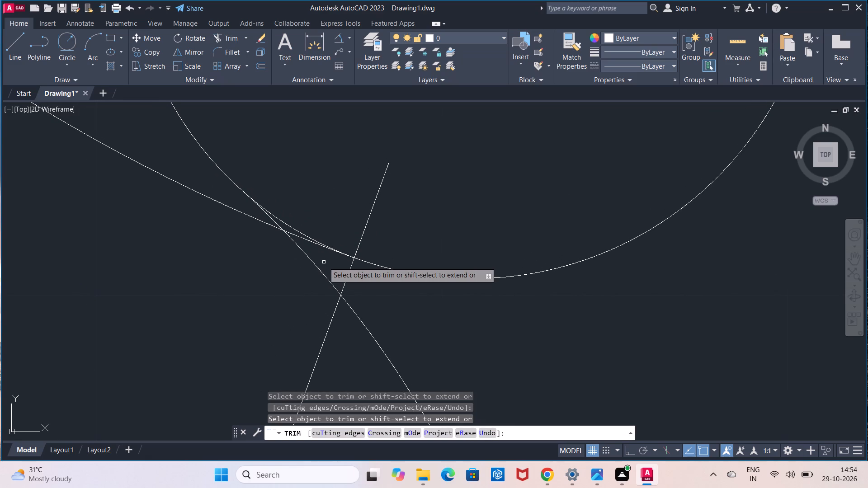
click(276, 222)
scroll(276, 239, down, 1)
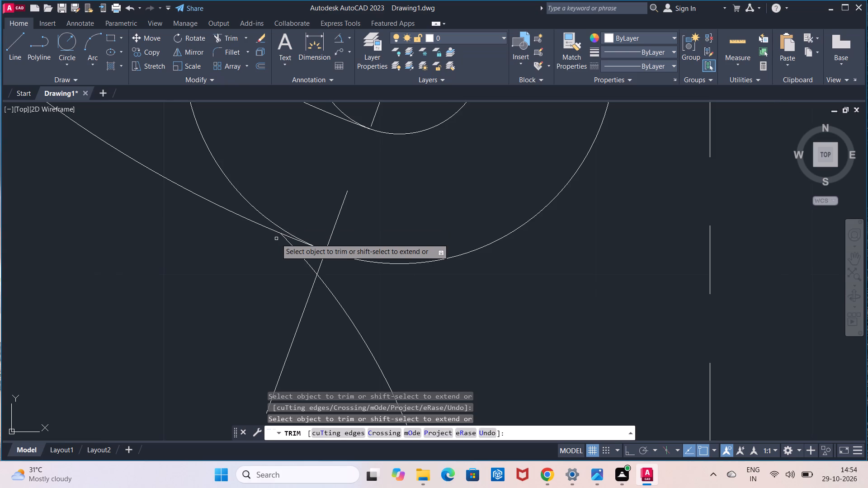
key(Escape)
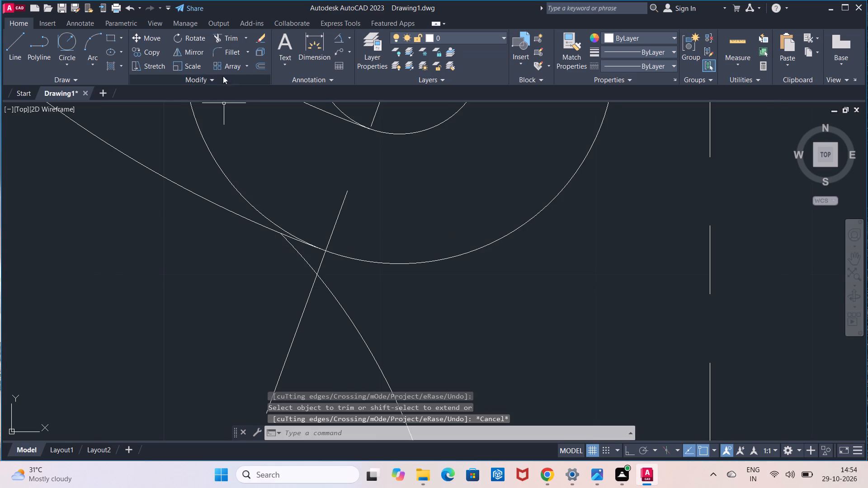
Fillet the corner between the lower outer offset arc and the tangent outline arc with radius 1.
click(228, 56)
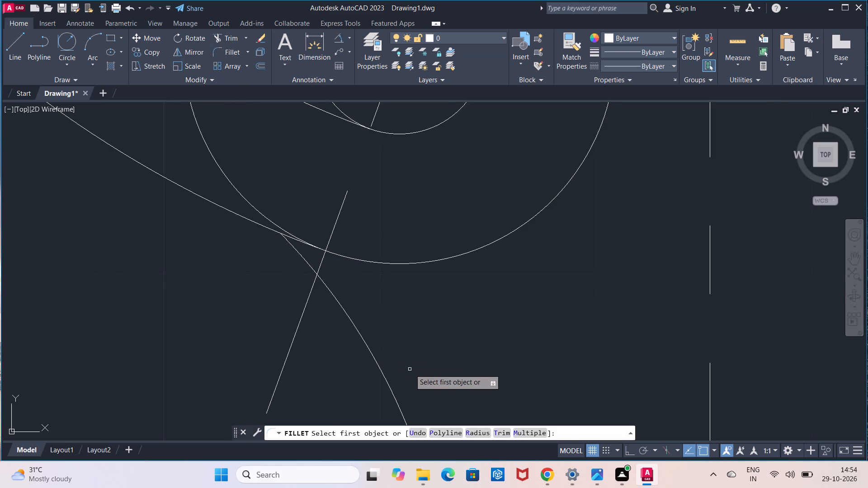
click(473, 430)
click(469, 431)
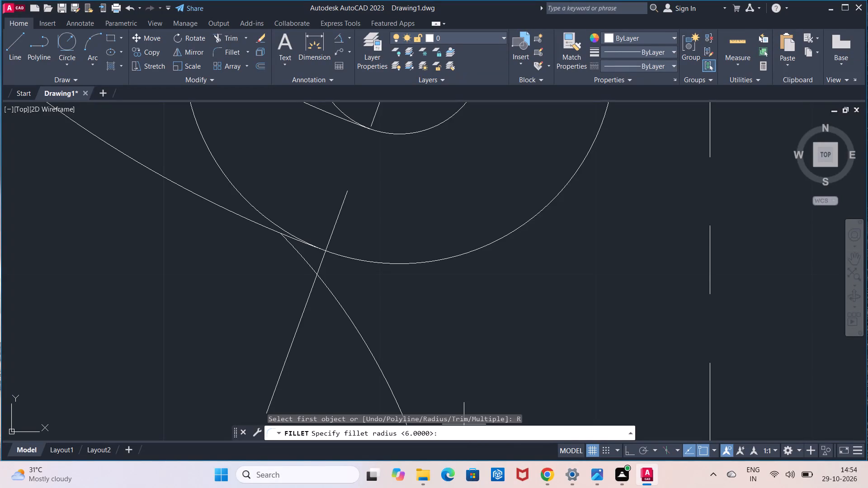
key(1)
key(Return)
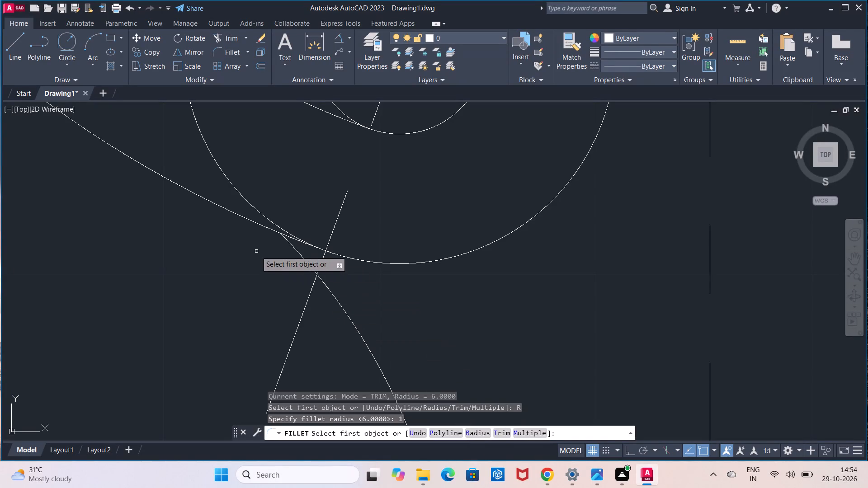
click(288, 244)
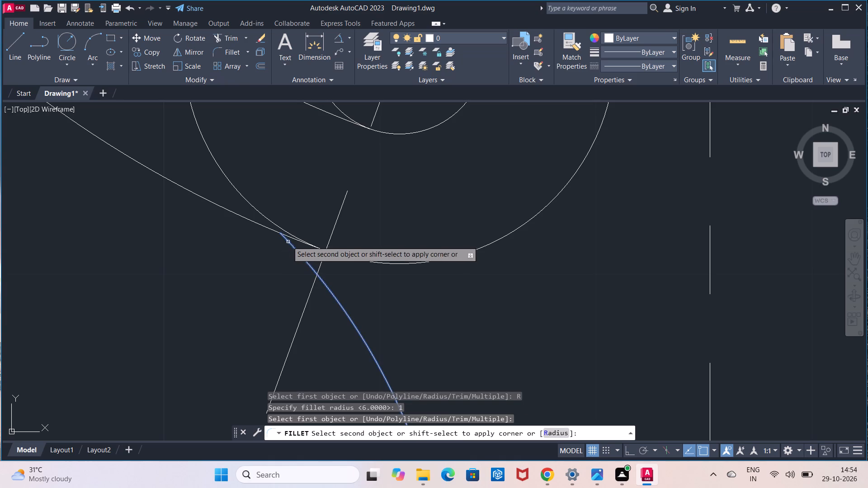
click(275, 230)
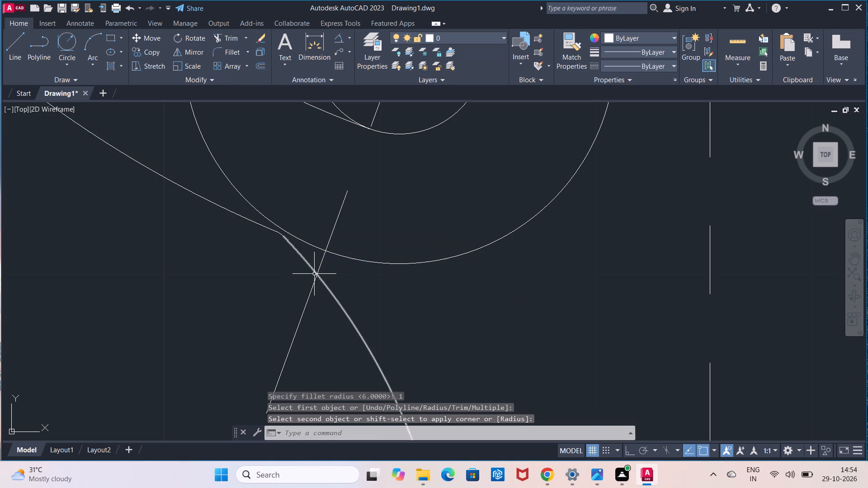
key(Escape)
Trim both overshooting ends of the upper outer offset arc at the outer circles.
scroll(314, 274, down, 2)
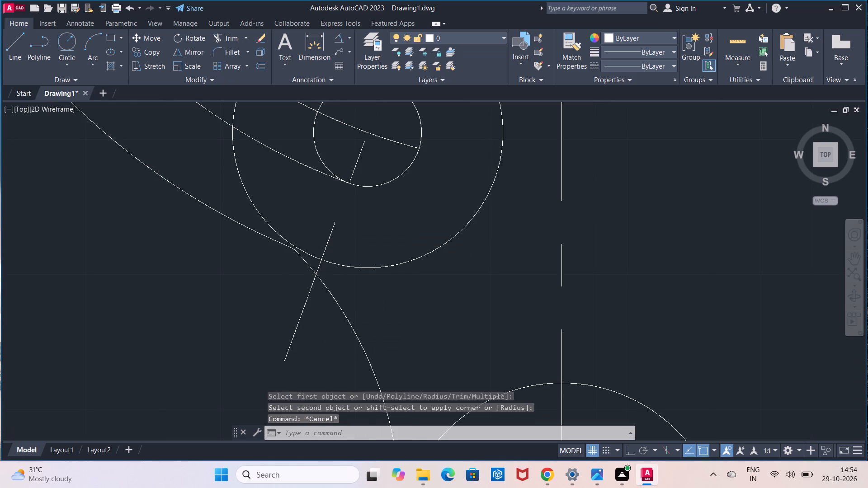
scroll(314, 274, up, 1)
scroll(314, 274, down, 1)
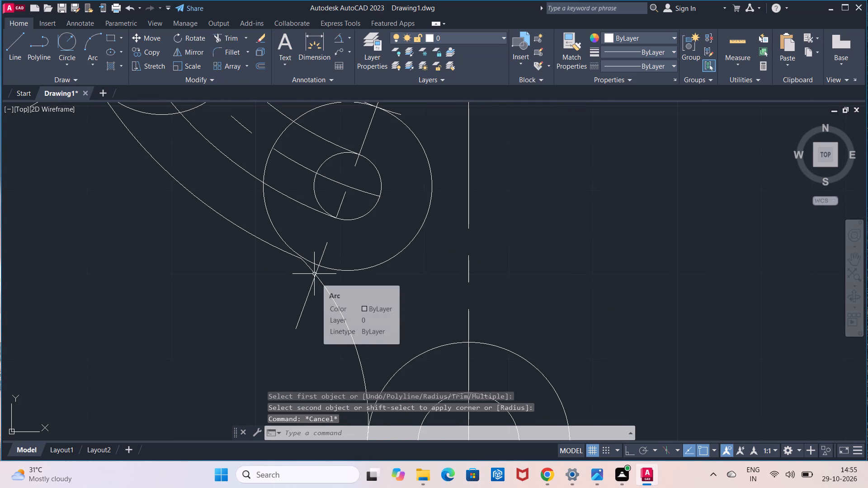
scroll(314, 274, down, 1)
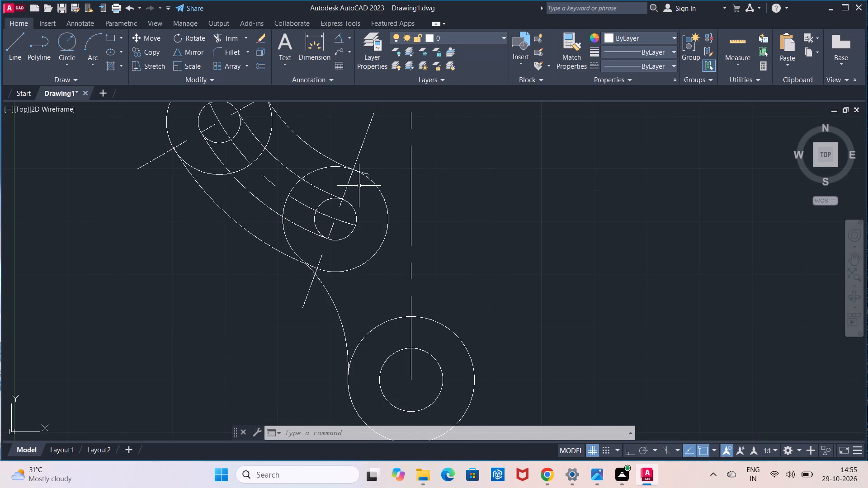
middle_drag(359, 185, 367, 249)
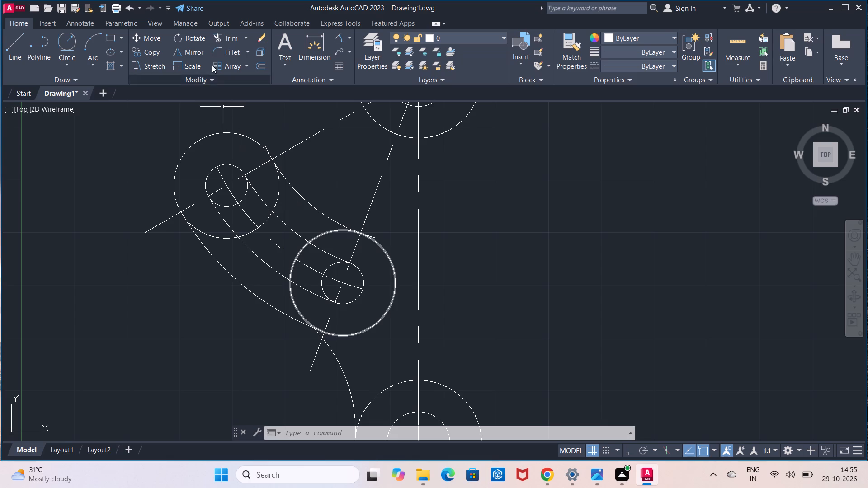
click(220, 38)
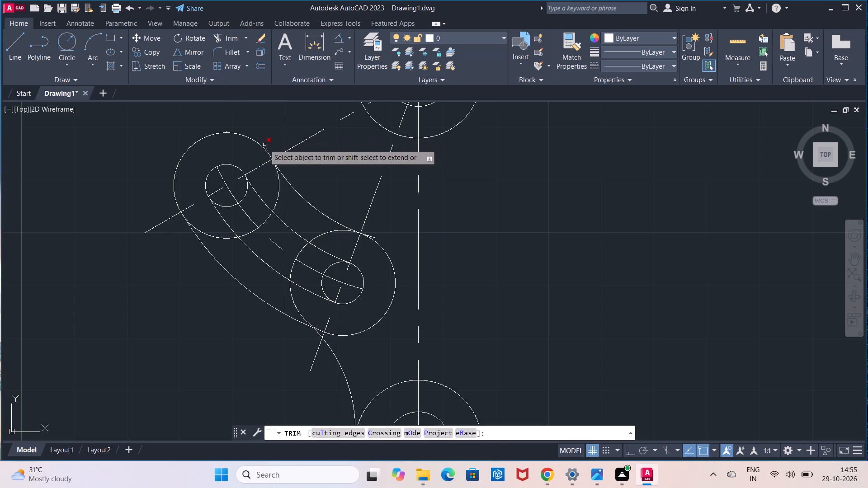
click(264, 145)
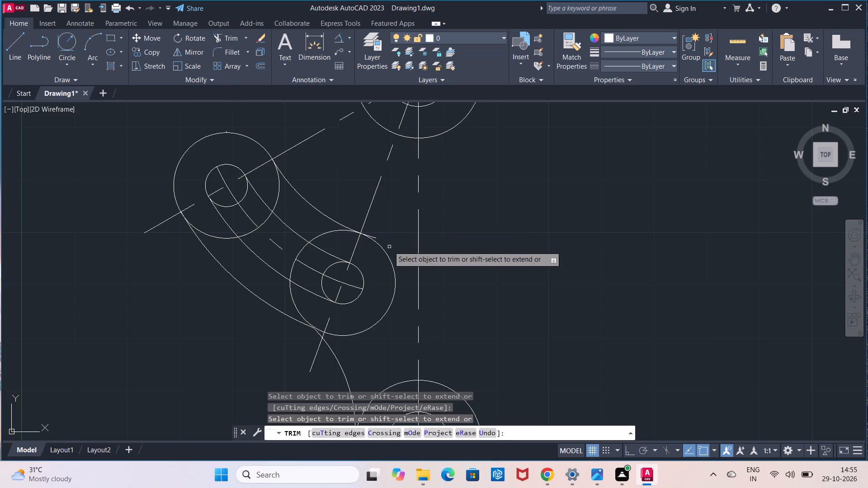
click(377, 237)
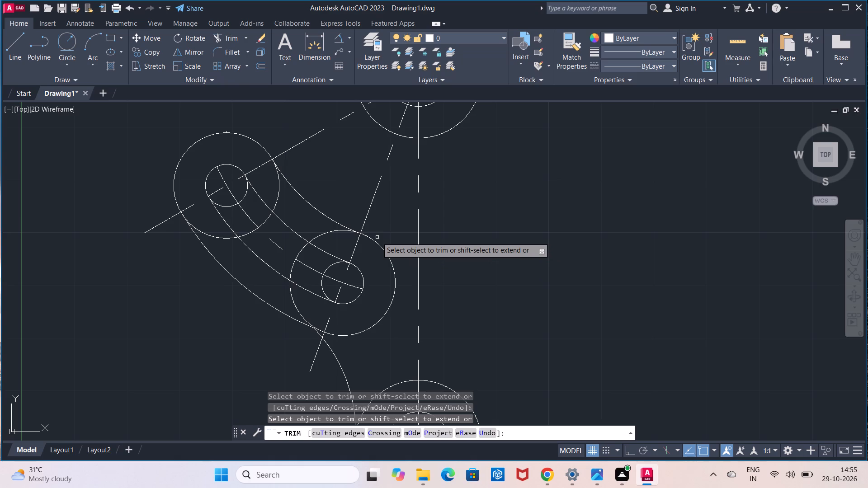
Trim away every segment of the outer circle around the curved slot's lower end.
click(387, 310)
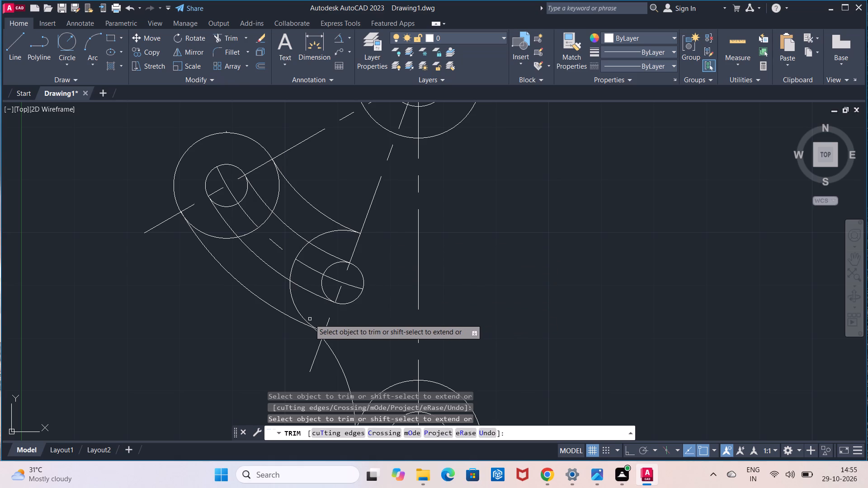
click(304, 319)
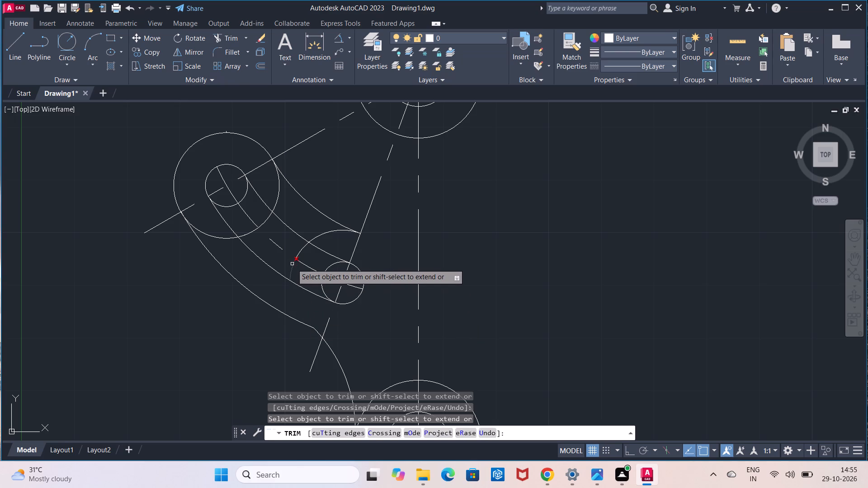
click(292, 264)
click(298, 252)
click(314, 237)
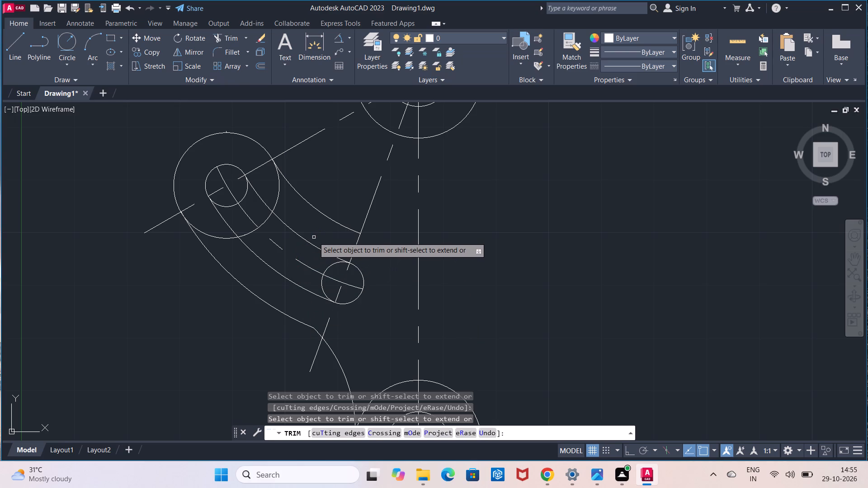
Trim the outer circle around the slot's upper end between the two outer offset arcs, keeping only the rounded outer cap.
click(278, 201)
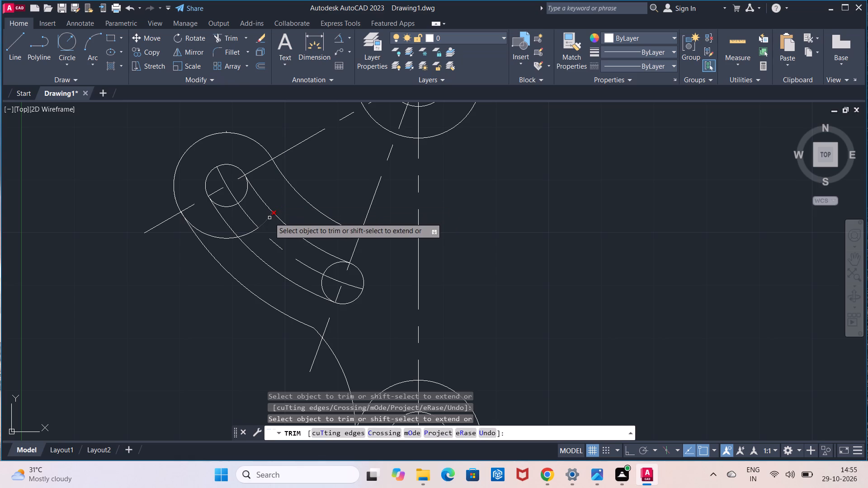
click(269, 218)
click(246, 232)
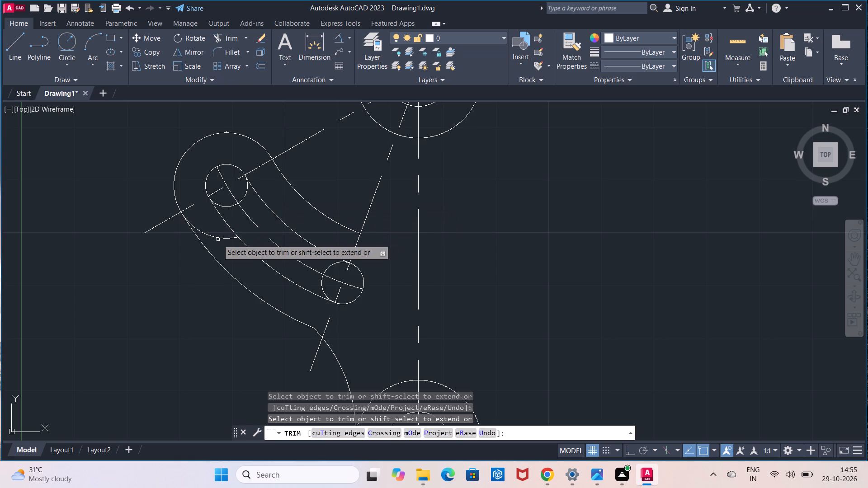
click(218, 239)
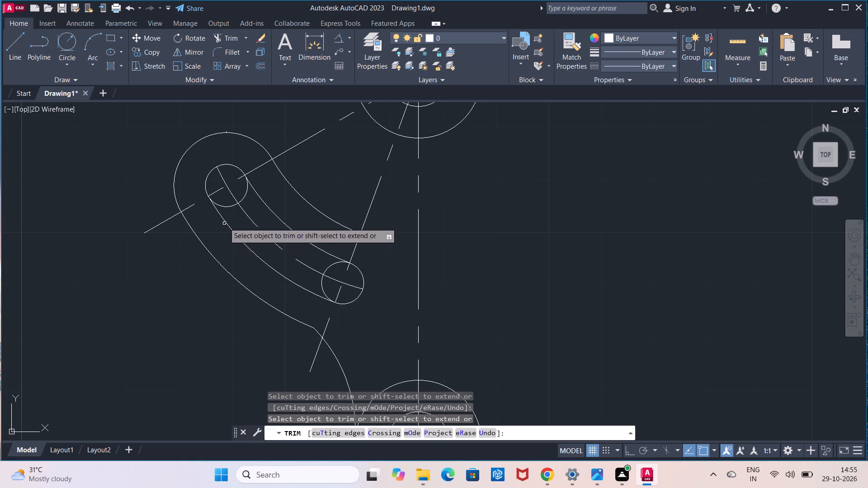
Trim the inner portions of both small slot-end circles between the slot's side arcs, keeping the rounded ends.
click(227, 205)
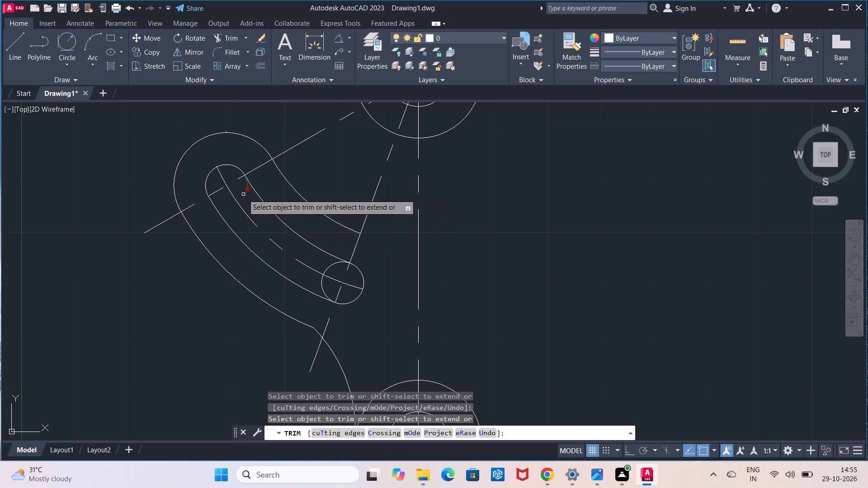
click(243, 194)
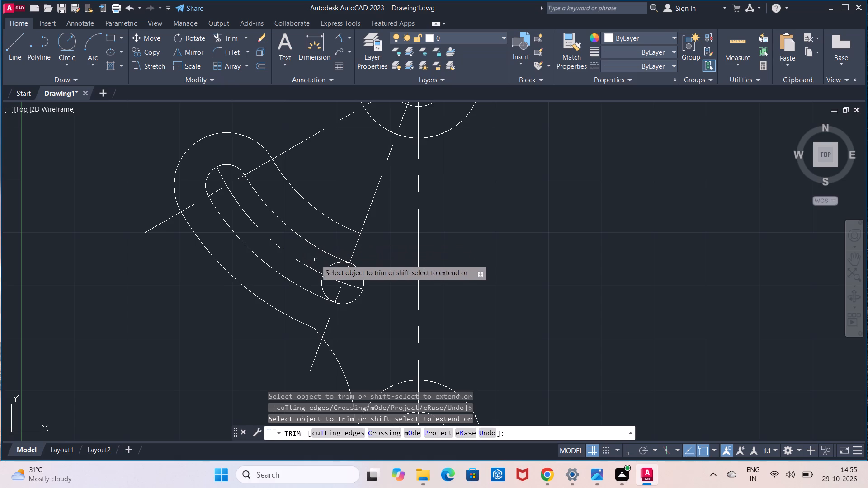
click(328, 264)
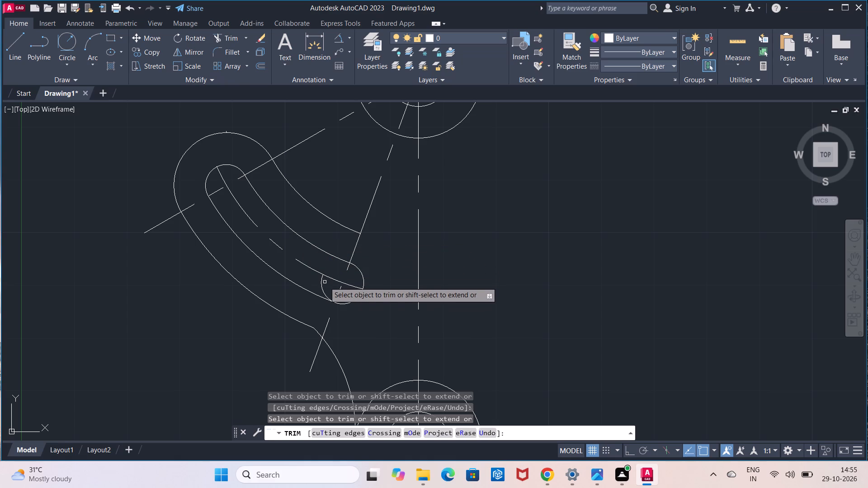
click(323, 286)
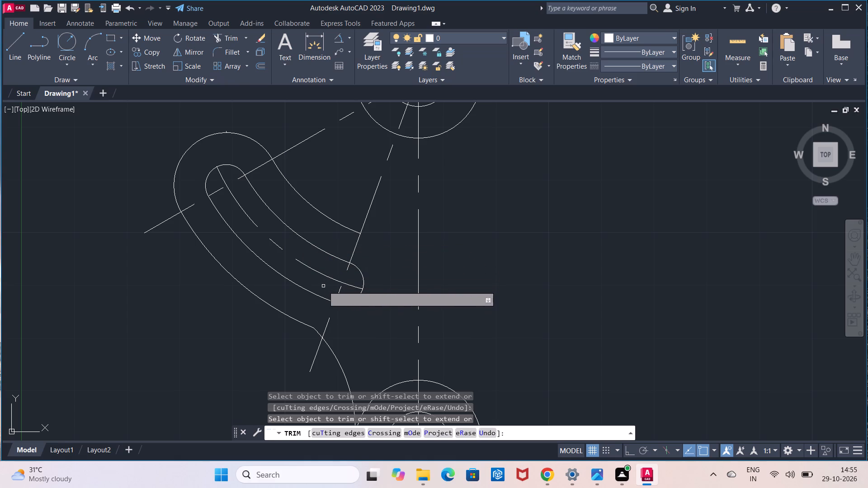
key(Escape)
With Ortho on, draw a vertical line down from the upper outer circle's left quadrant, ending just above the upper outer offset arc.
scroll(342, 240, down, 1)
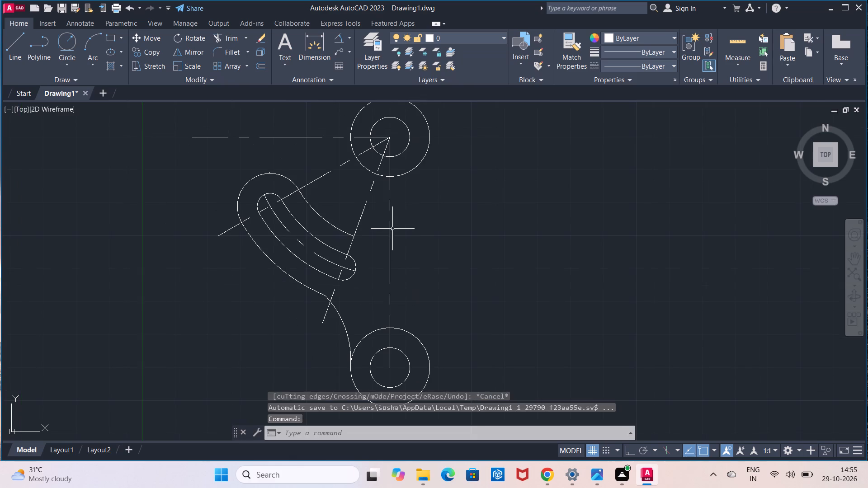
scroll(357, 218, up, 1)
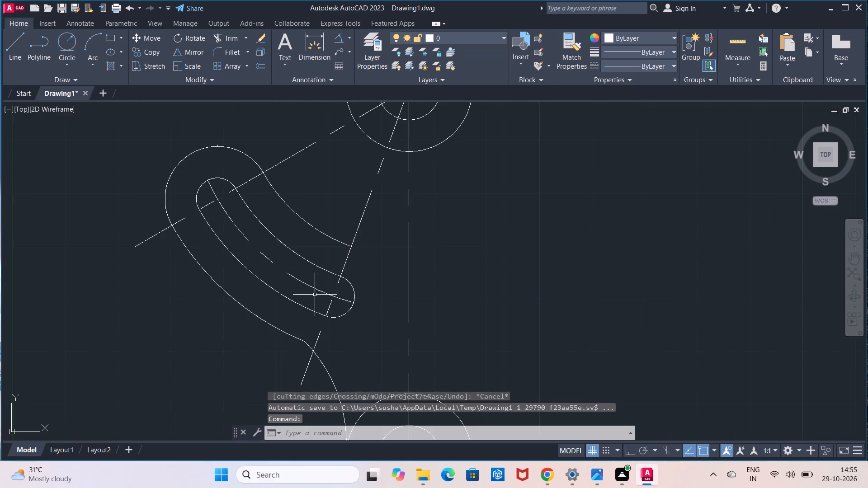
scroll(315, 297, up, 2)
scroll(315, 297, down, 1)
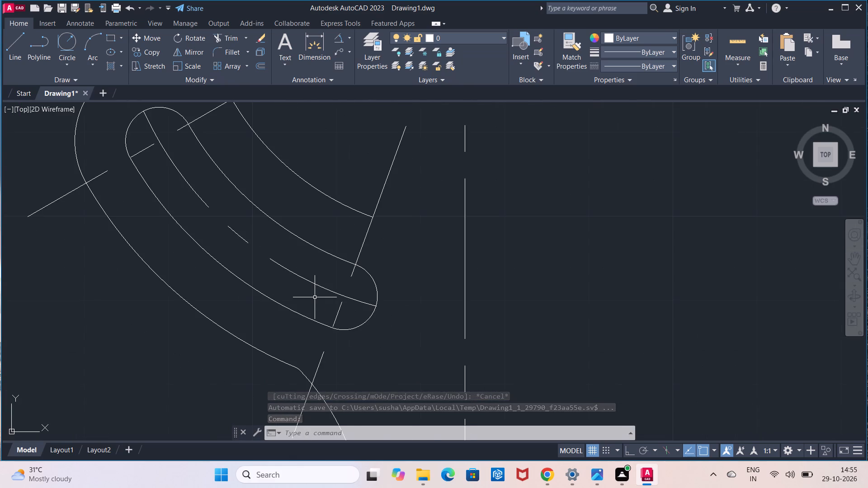
scroll(317, 296, down, 1)
scroll(147, 142, down, 1)
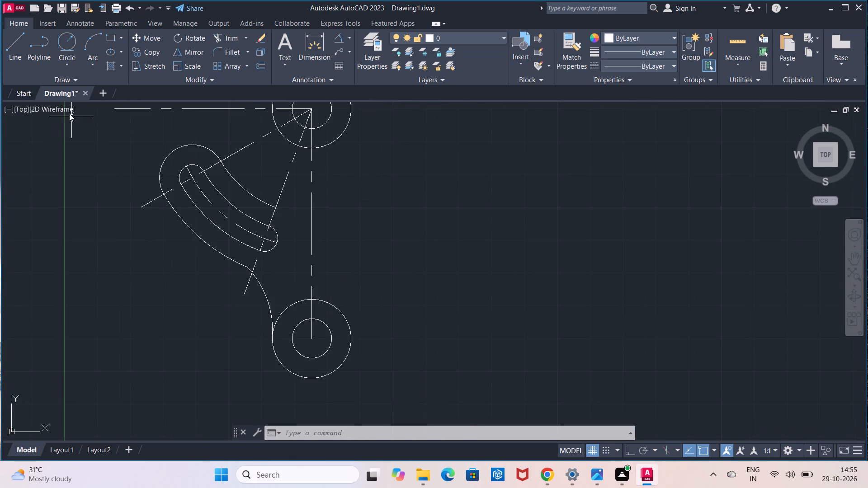
click(7, 46)
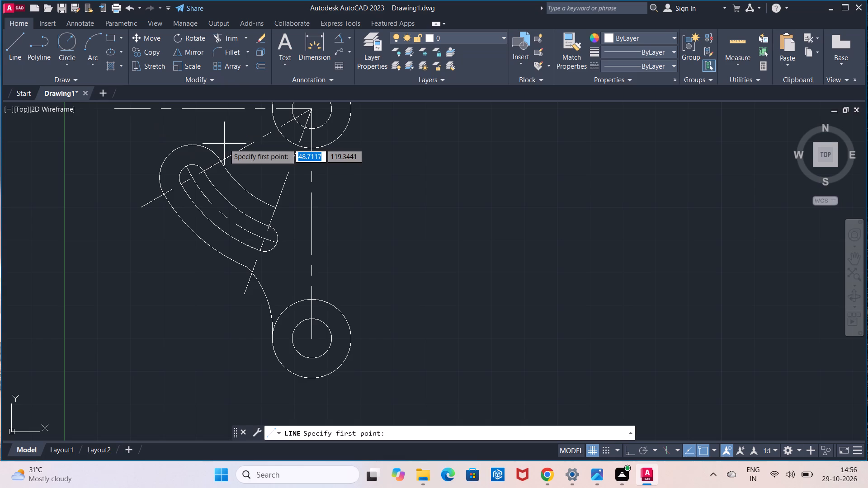
middle_drag(224, 144, 282, 208)
scroll(285, 209, down, 1)
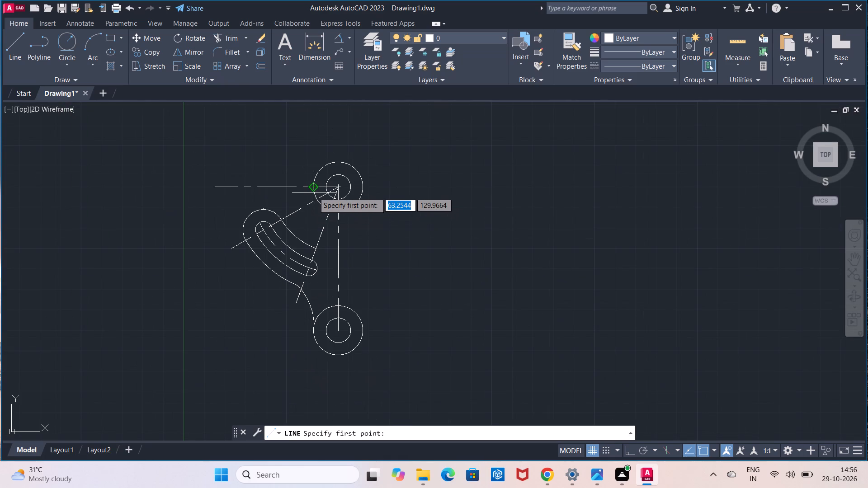
click(312, 190)
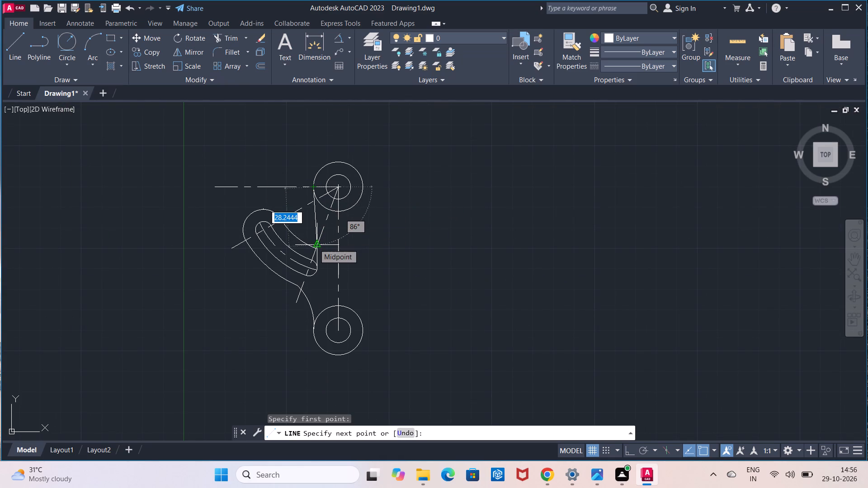
key(F8)
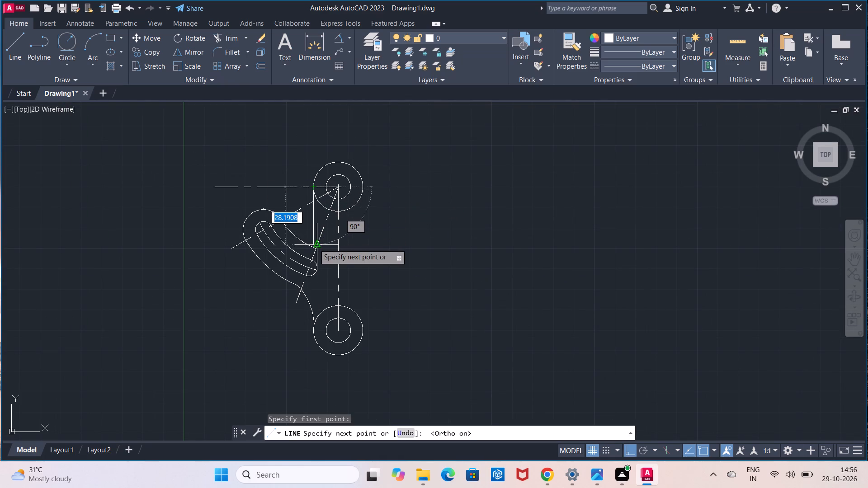
scroll(316, 244, up, 2)
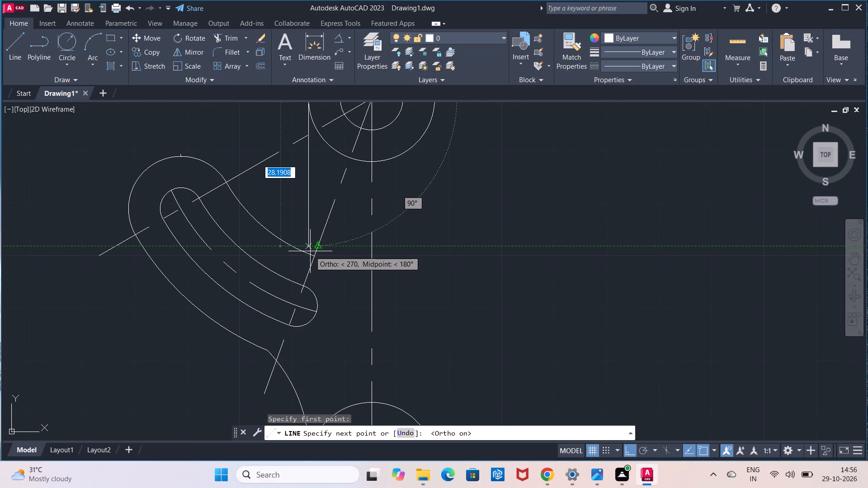
click(310, 237)
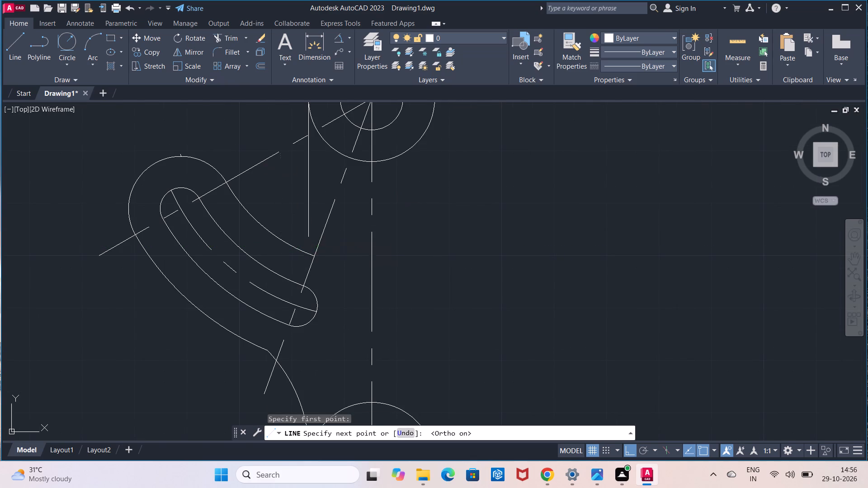
key(Escape)
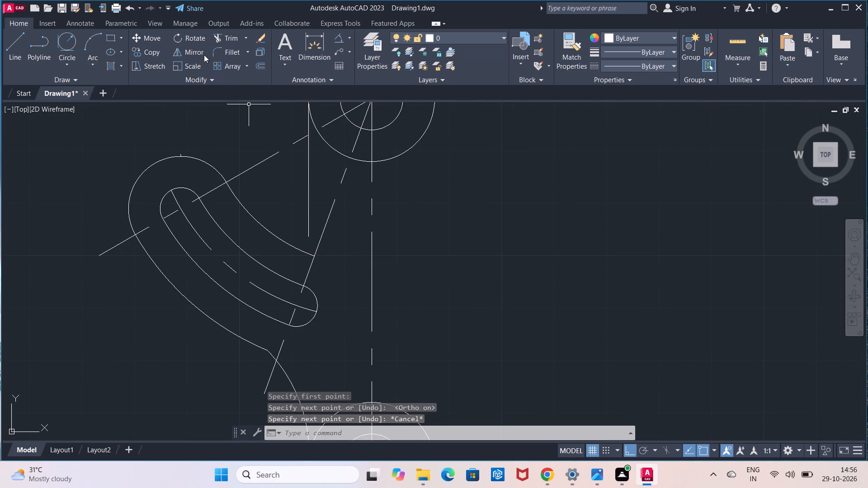
Fillet the upper outer offset arc and the vertical tangent line with radius 6.
click(223, 55)
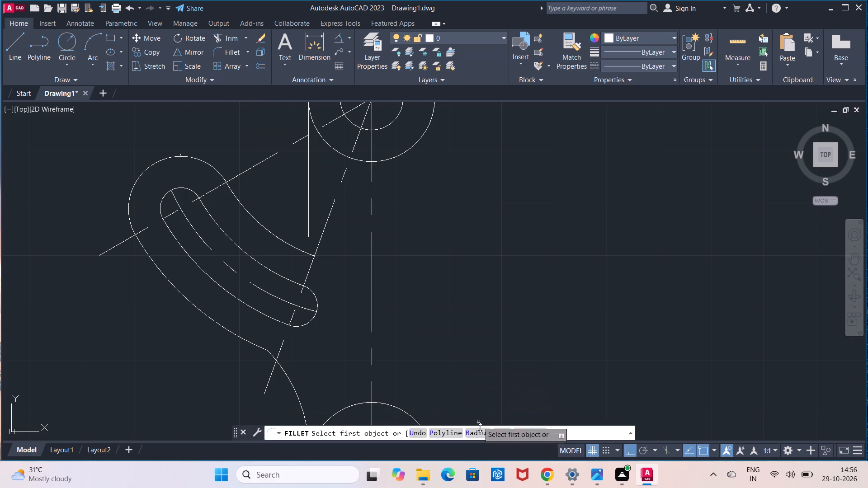
click(483, 438)
click(477, 433)
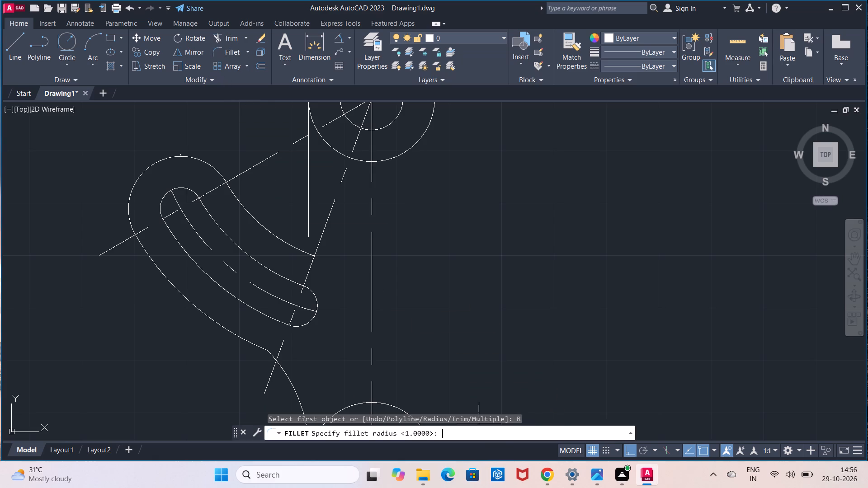
click(477, 433)
key(6)
key(Return)
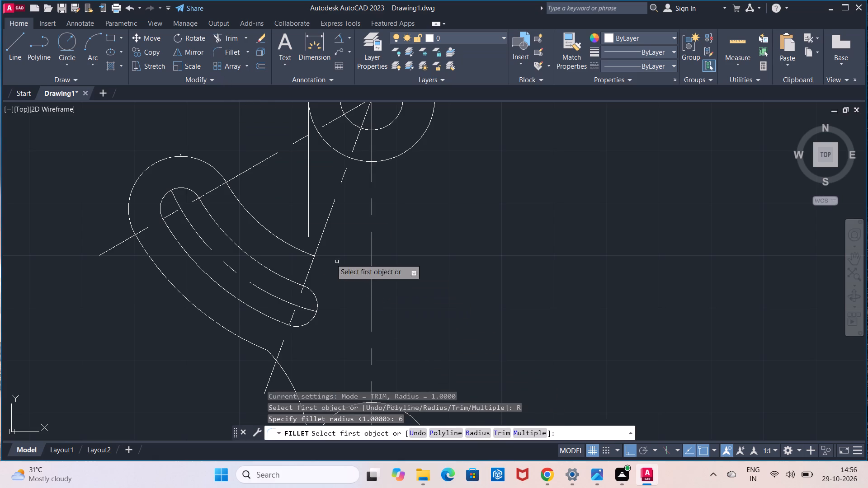
click(302, 250)
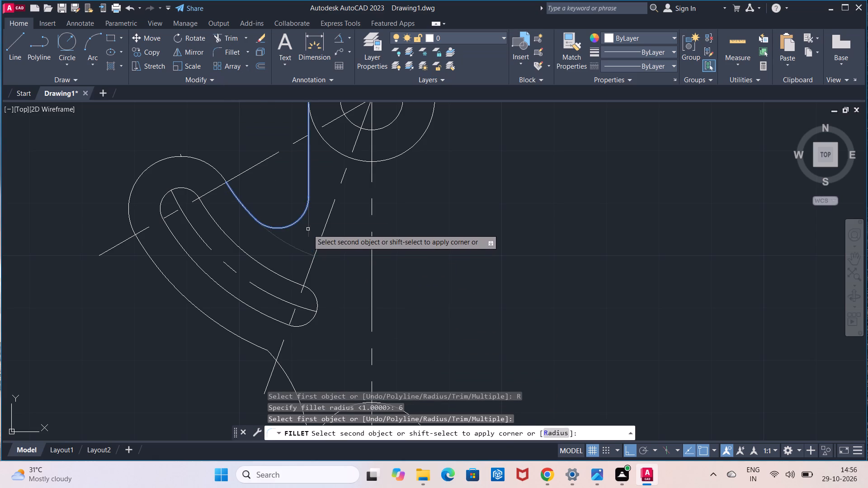
click(308, 229)
scroll(308, 229, down, 1)
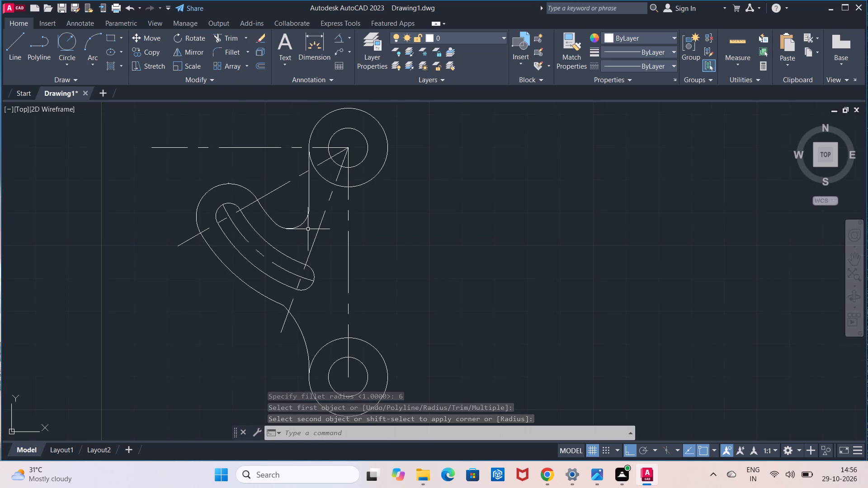
Check the radius of the slot's centreline arc using a radius dimension, without placing it.
click(347, 42)
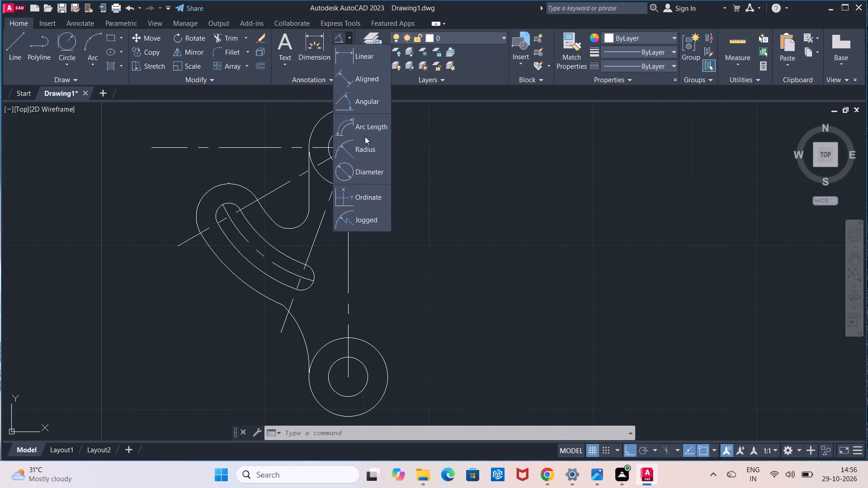
click(363, 149)
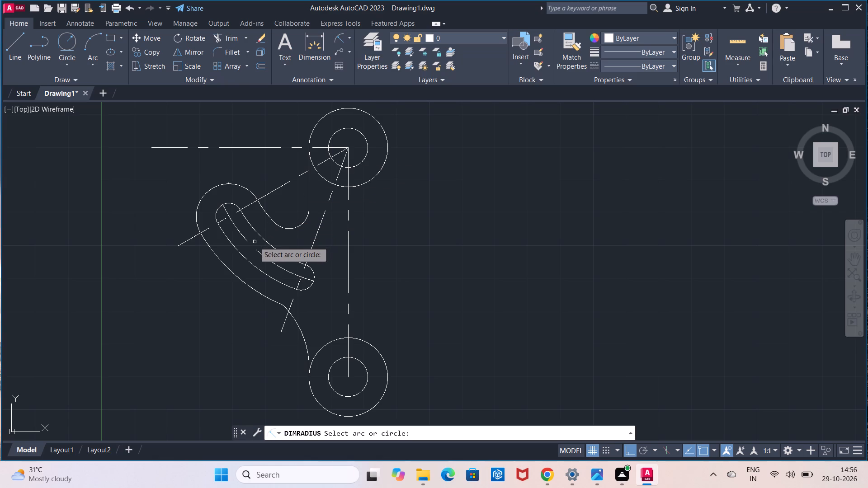
click(252, 244)
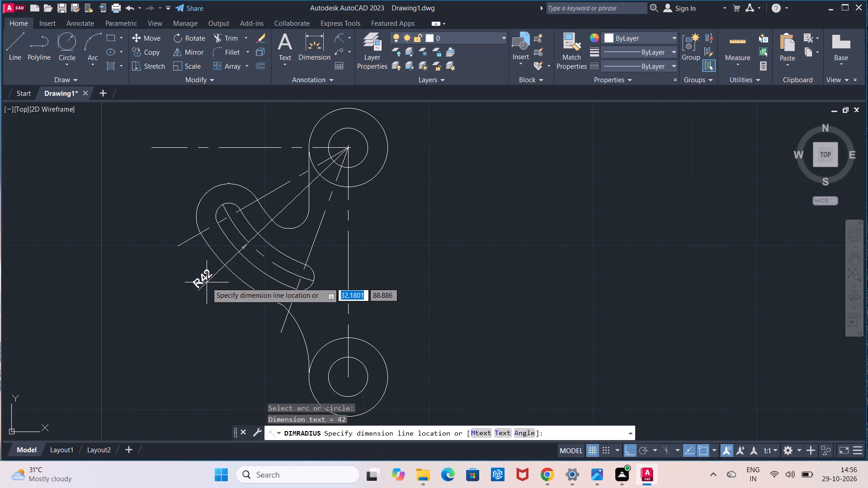
key(Escape)
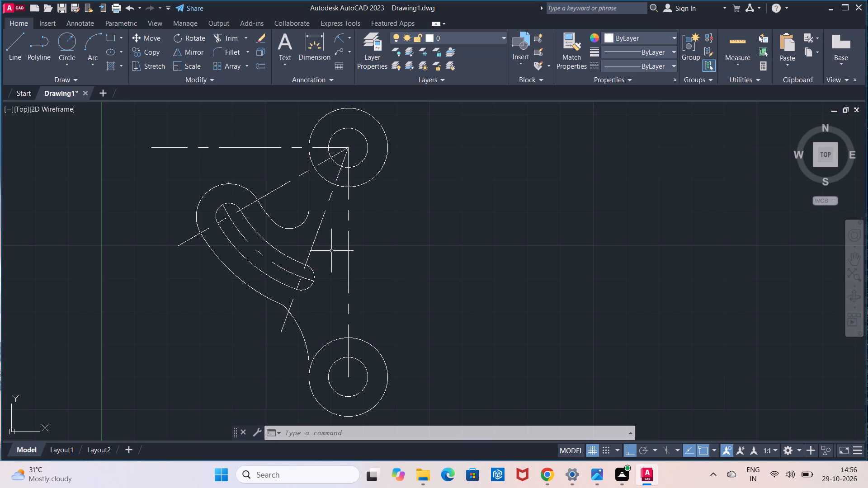
Join the slot arcs and the connected outline arcs and vertical line into polylines using a window selection.
middle_drag(331, 251, 317, 255)
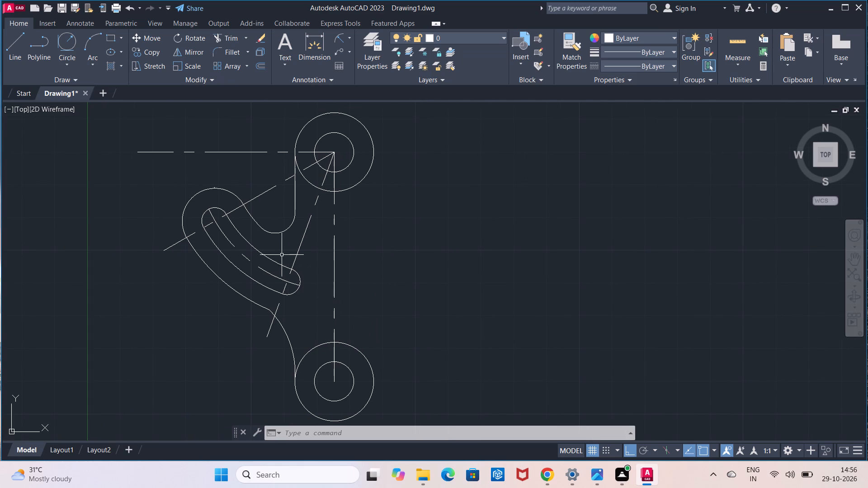
click(137, 133)
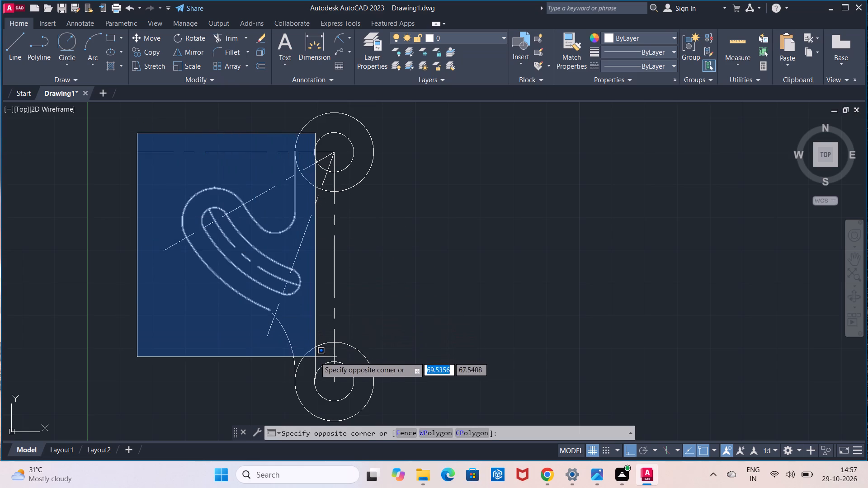
click(317, 381)
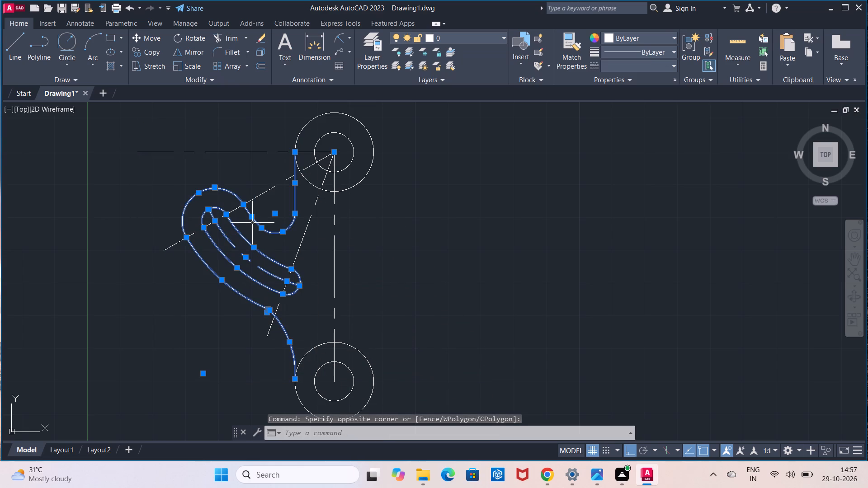
text(joi)
click(270, 245)
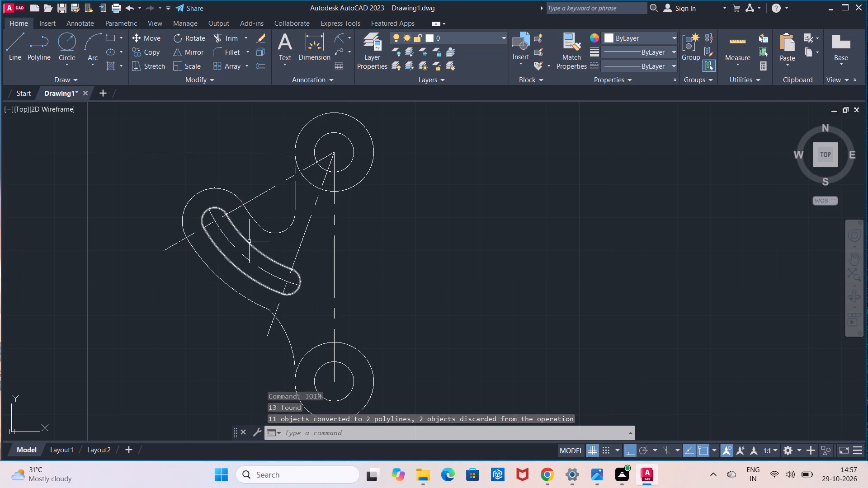
Mirror the joined slot and outline polylines about the vertical centreline through the circles, keeping the source objects.
click(137, 117)
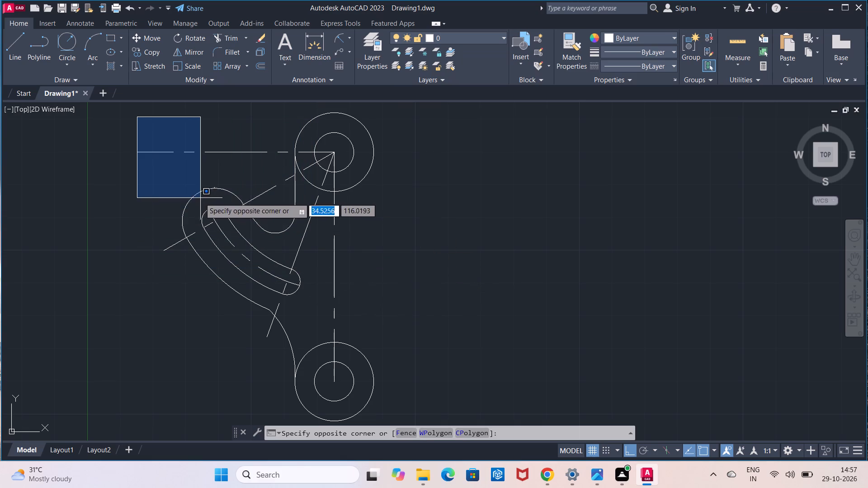
click(144, 178)
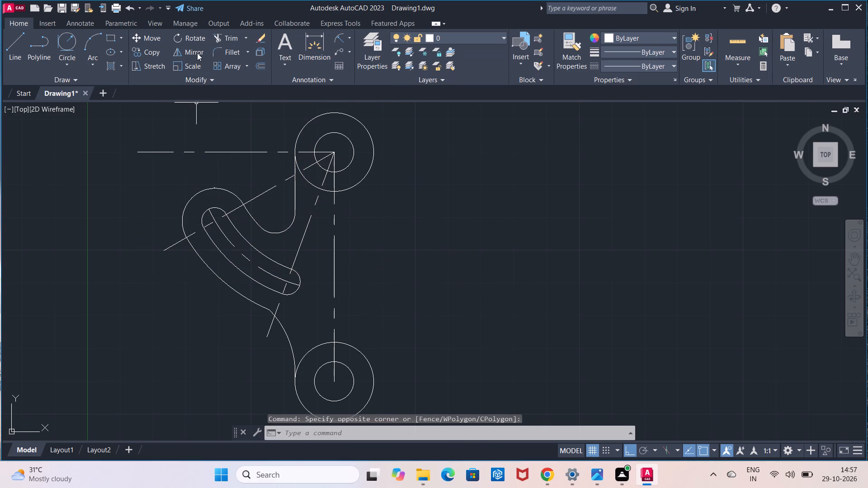
click(197, 53)
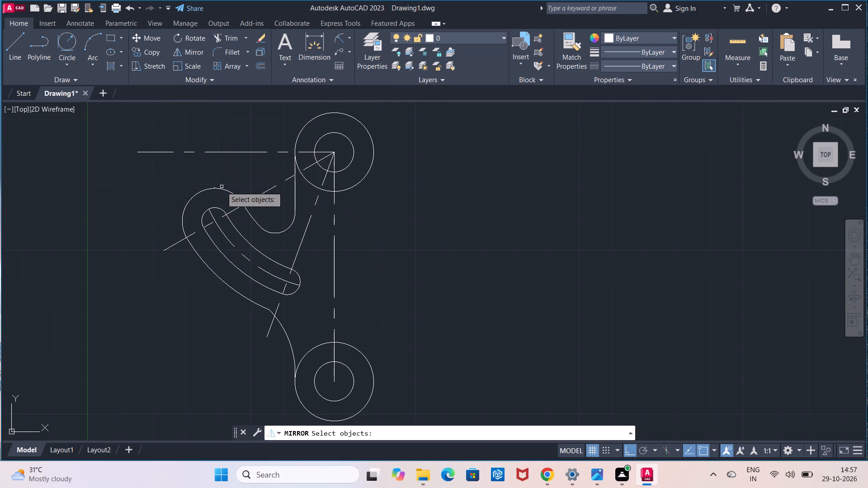
click(222, 188)
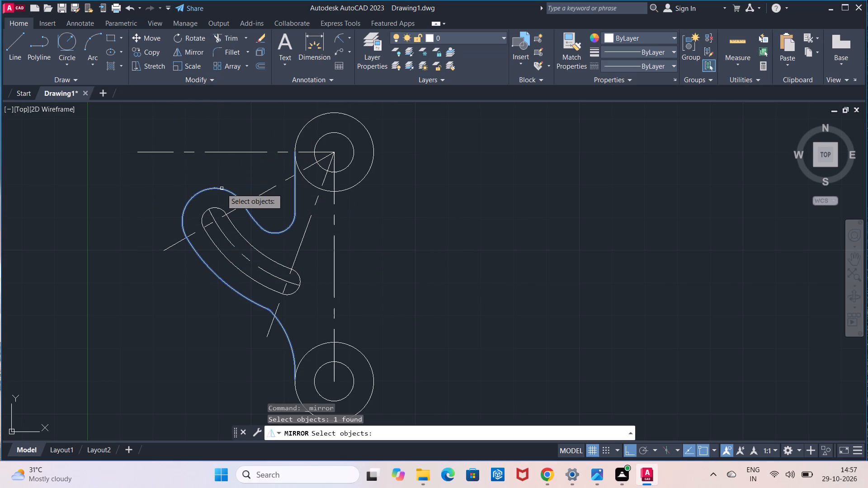
click(226, 218)
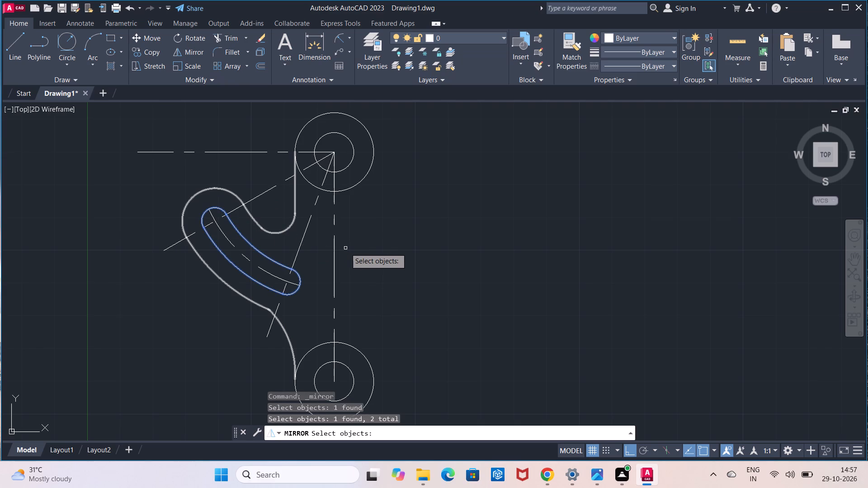
key(Return)
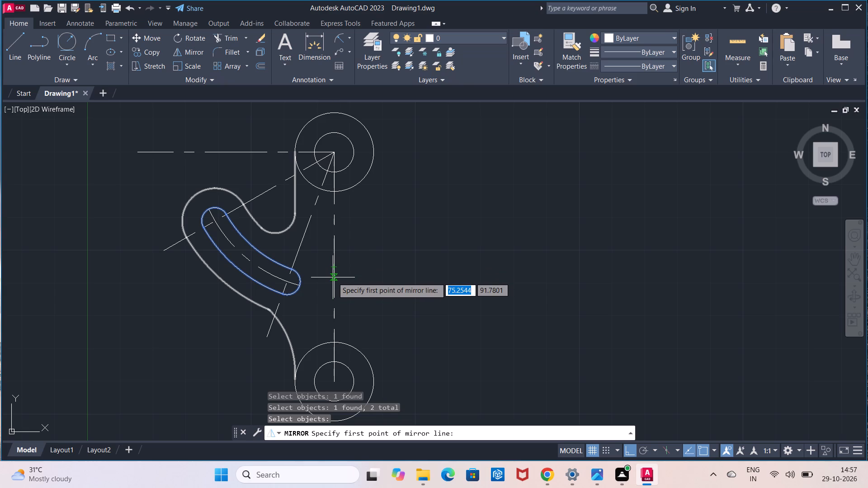
click(333, 269)
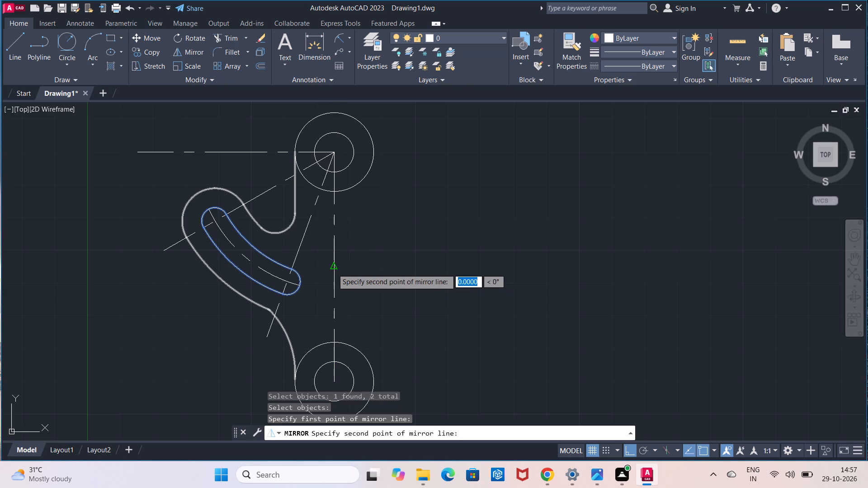
right_click(333, 269)
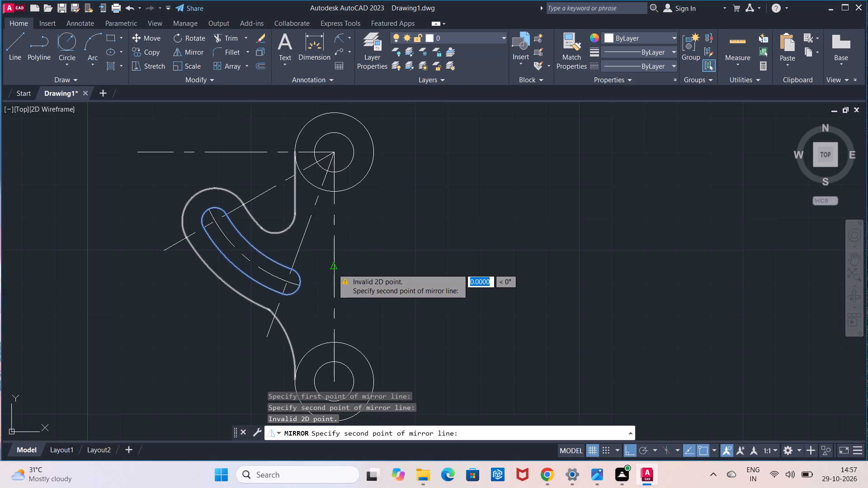
scroll(333, 269, down, 1)
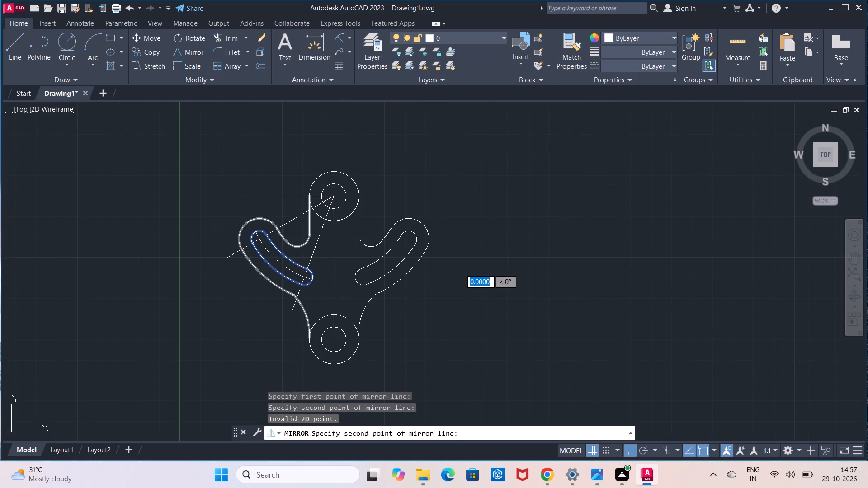
scroll(333, 269, up, 1)
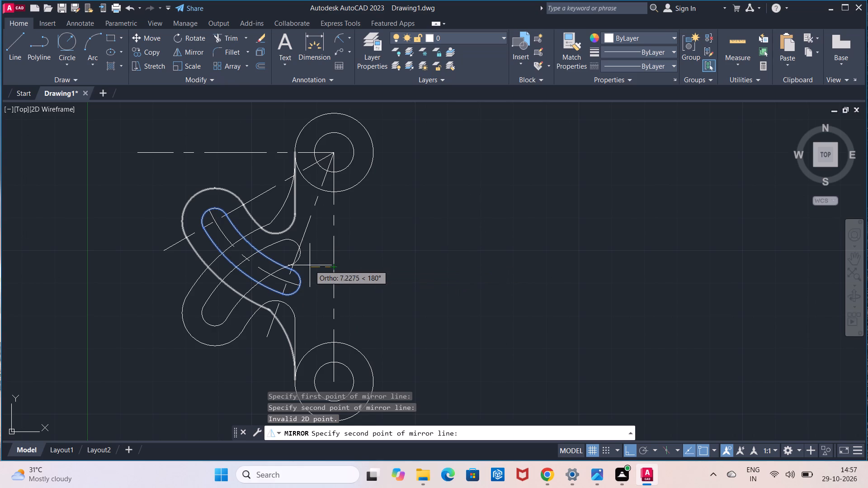
click(335, 260)
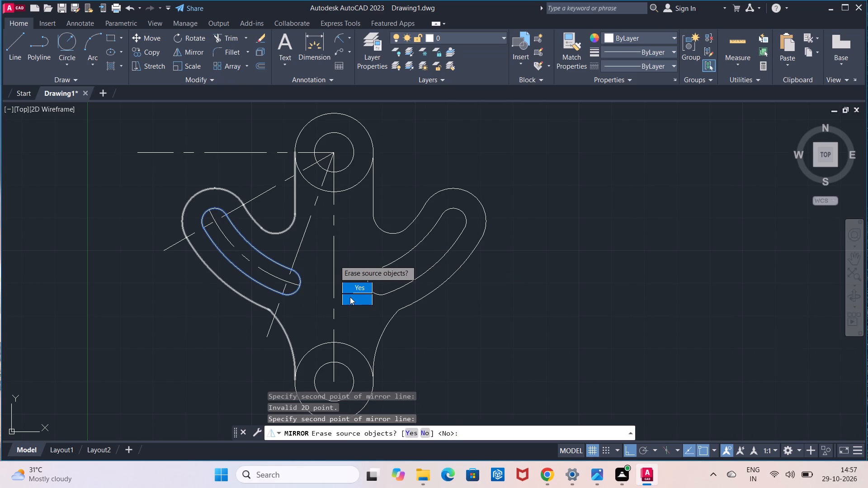
drag(350, 297, 335, 260)
Add a radius dimension to the upper inner circle and a diameter dimension to the upper outer circle.
scroll(335, 260, down, 1)
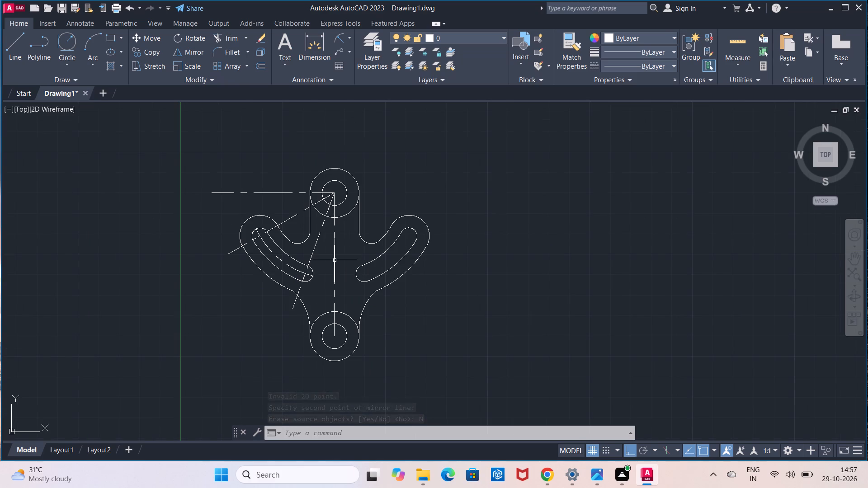
scroll(335, 260, down, 1)
middle_drag(335, 260, 335, 260)
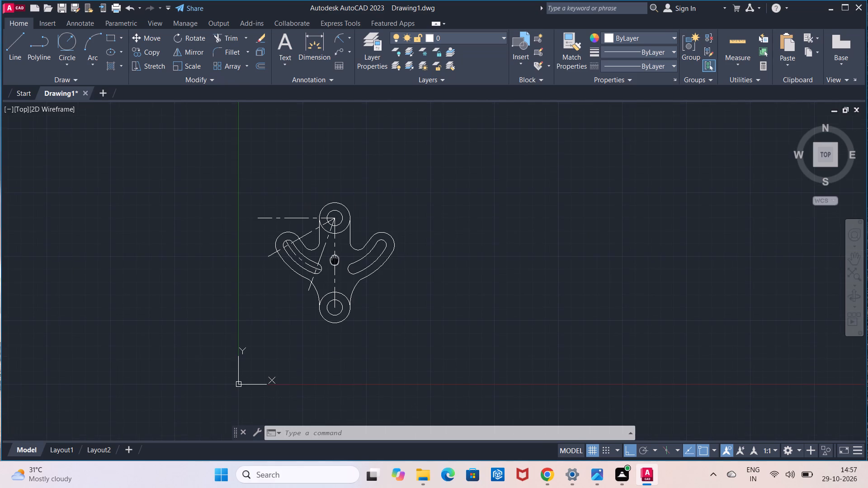
middle_drag(335, 260, 335, 241)
scroll(335, 241, up, 1)
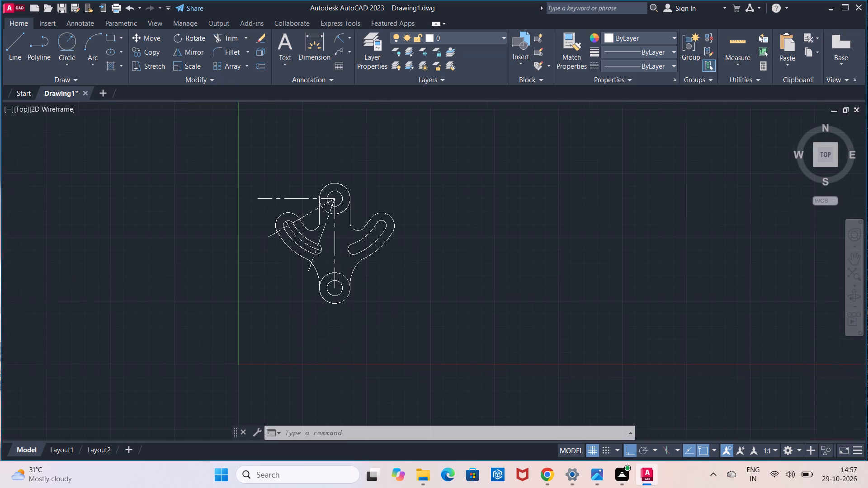
click(343, 42)
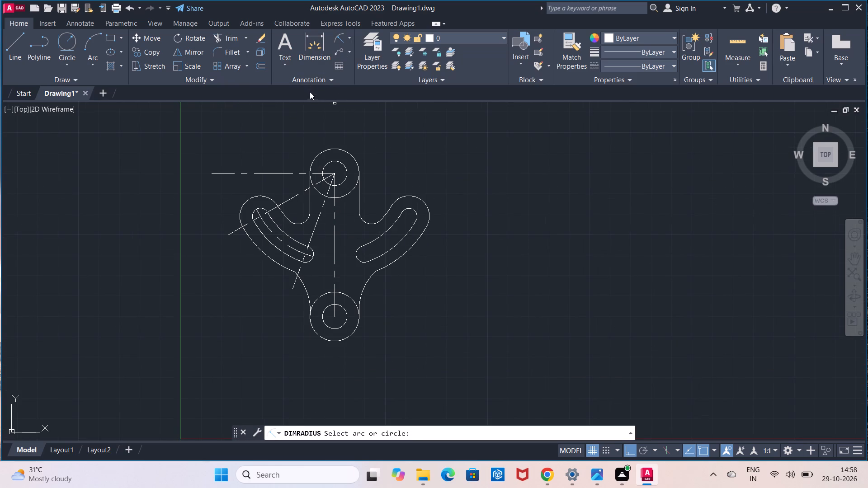
click(322, 169)
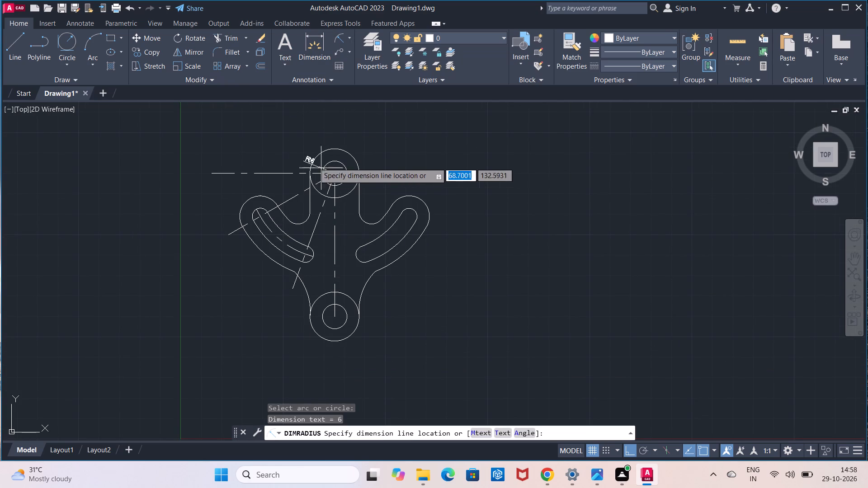
click(302, 152)
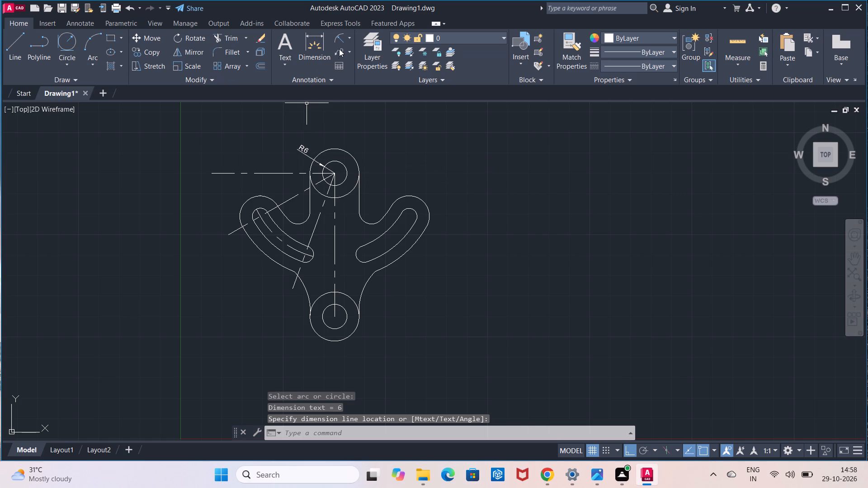
click(347, 40)
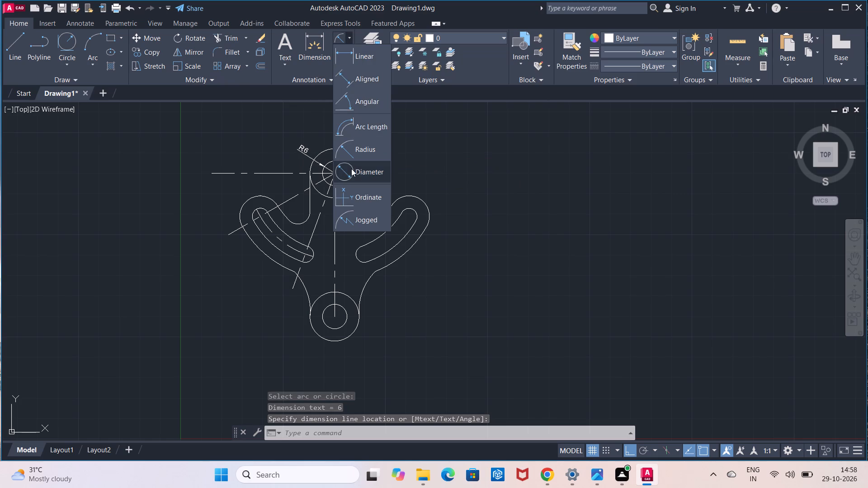
click(351, 169)
click(351, 157)
click(364, 125)
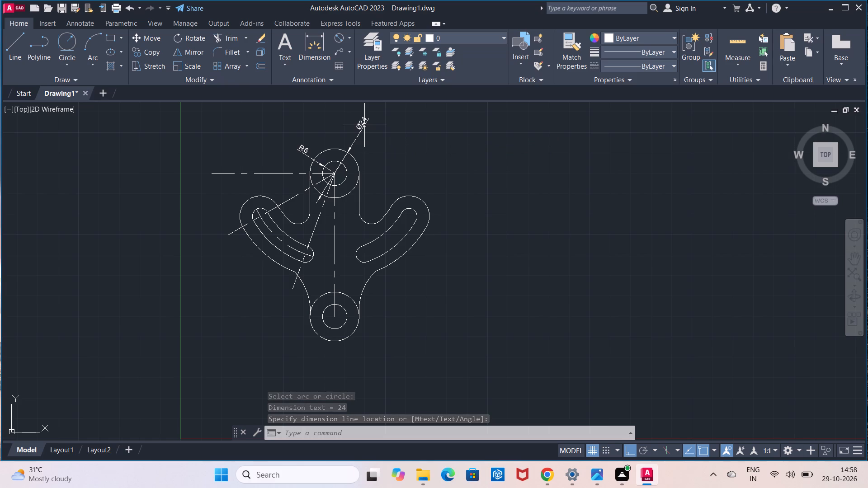
Place a vertical linear dimension between the upper and lower circle centres, to the right of the part.
click(351, 41)
click(346, 54)
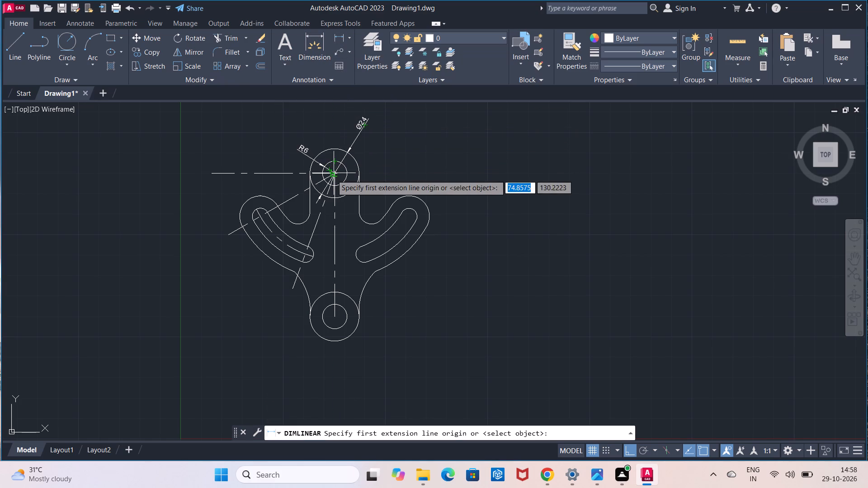
scroll(338, 172, up, 2)
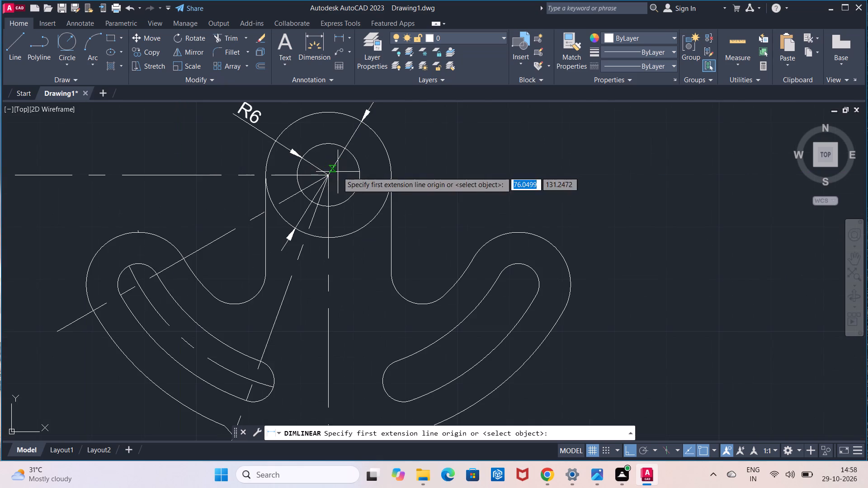
click(330, 176)
scroll(330, 176, down, 3)
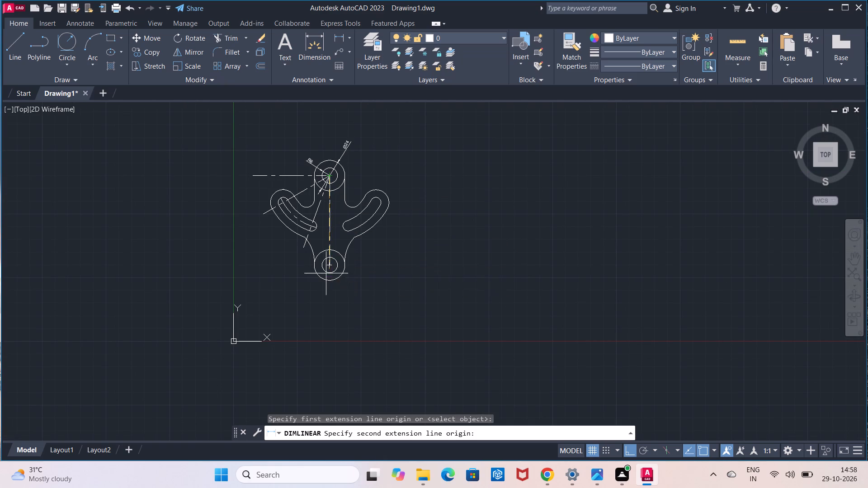
click(329, 264)
click(429, 261)
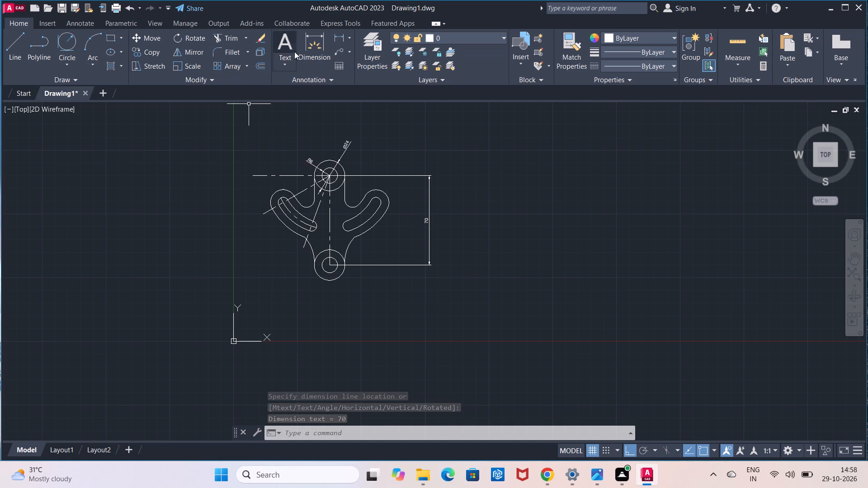
Add radius dimensions to the left outline's lower concave arc and to its rounded upper end around the slot.
click(351, 42)
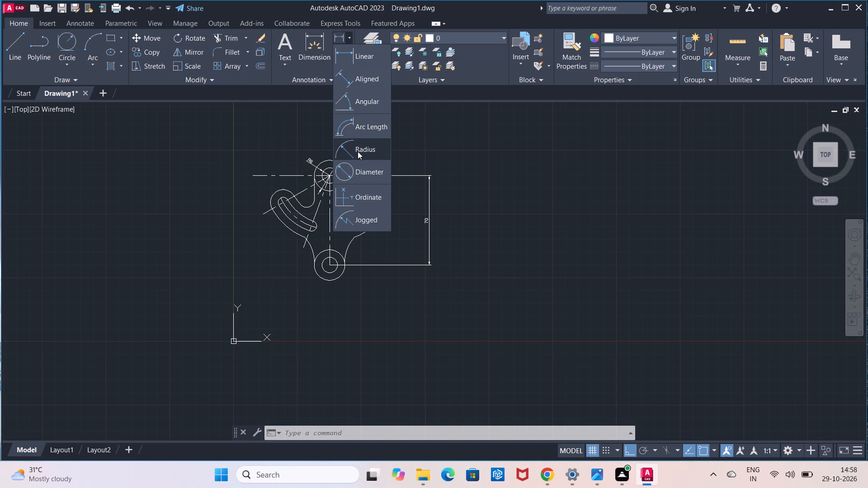
click(358, 151)
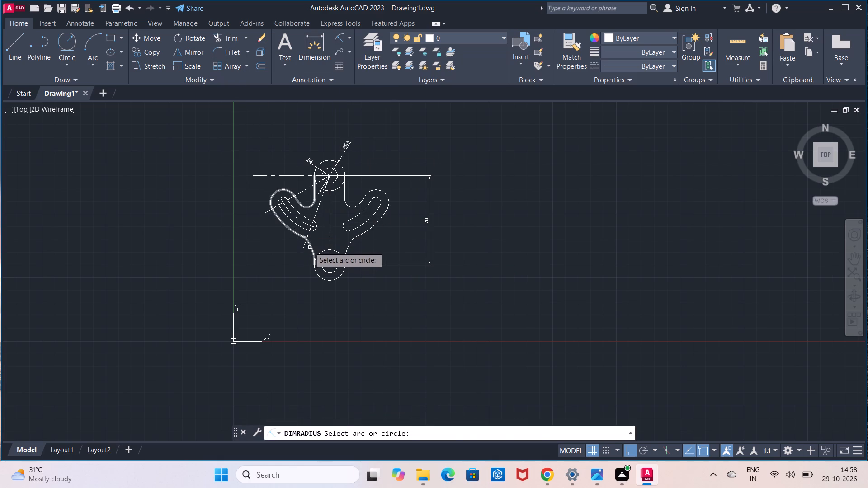
click(310, 247)
click(291, 264)
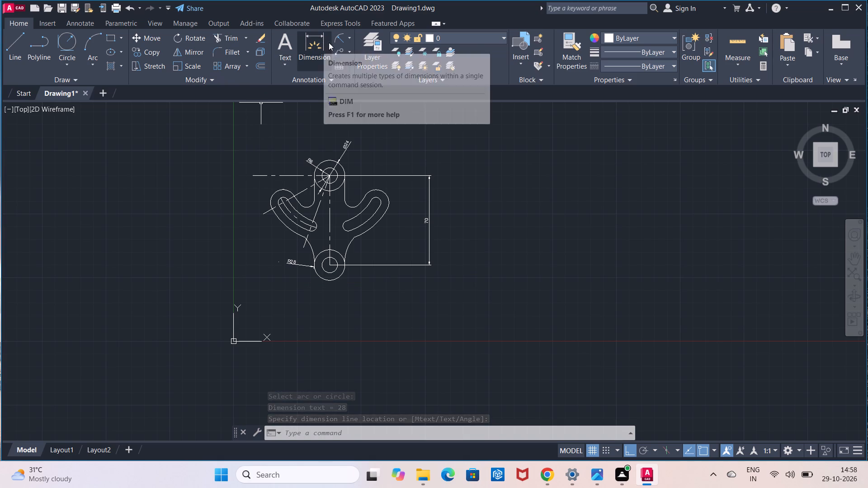
click(341, 42)
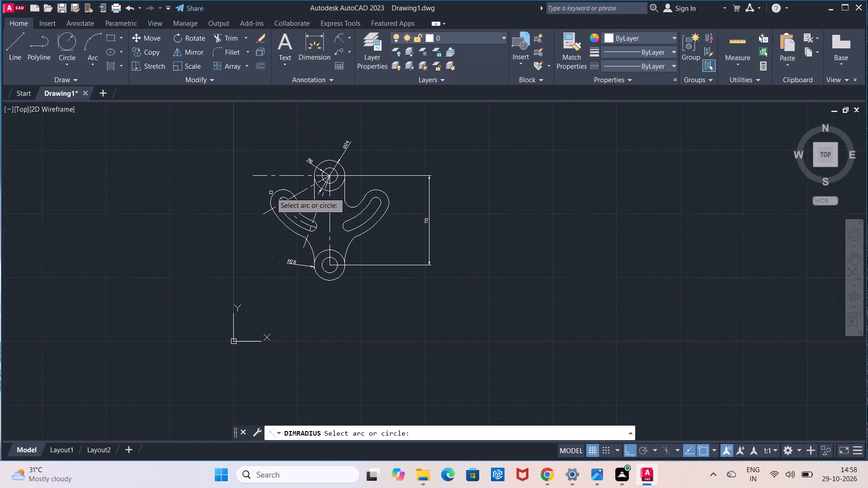
click(272, 193)
click(253, 192)
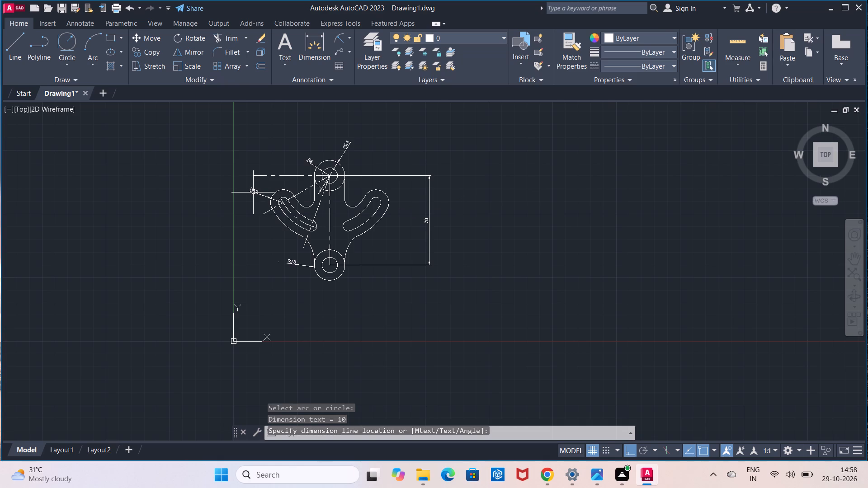
Add a radius dimension to the rounded lower end of the left slot, placed just below it.
scroll(253, 192, up, 1)
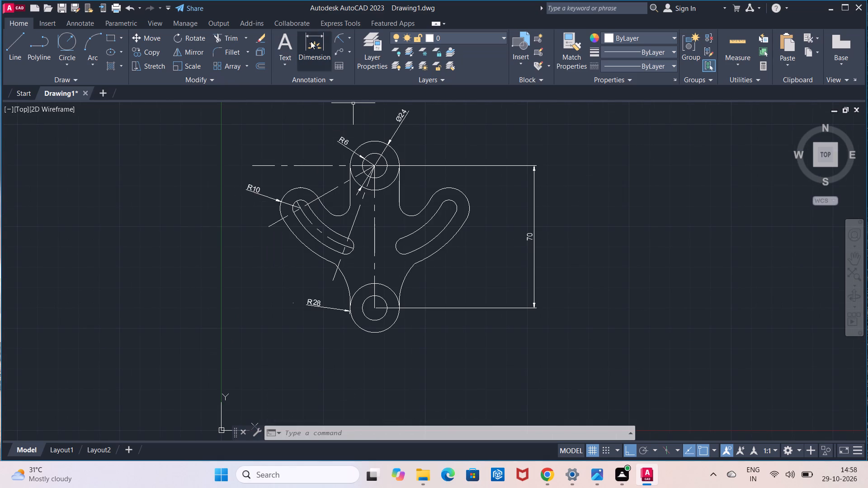
click(339, 41)
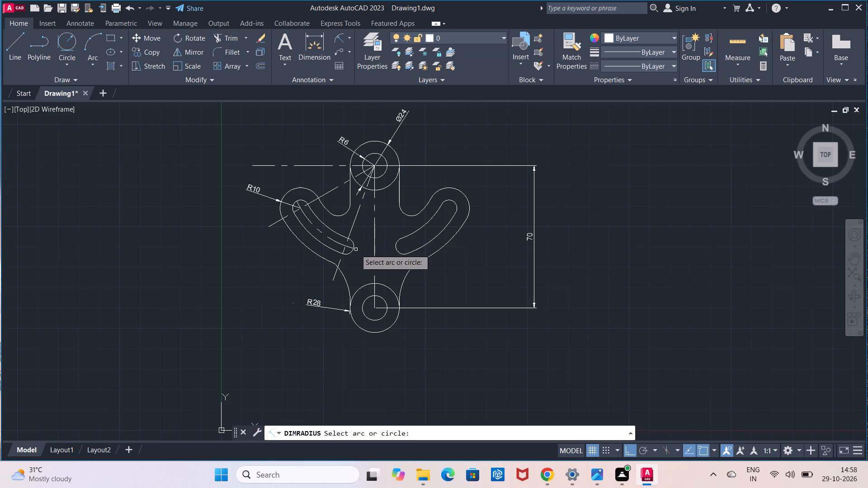
click(353, 252)
click(353, 263)
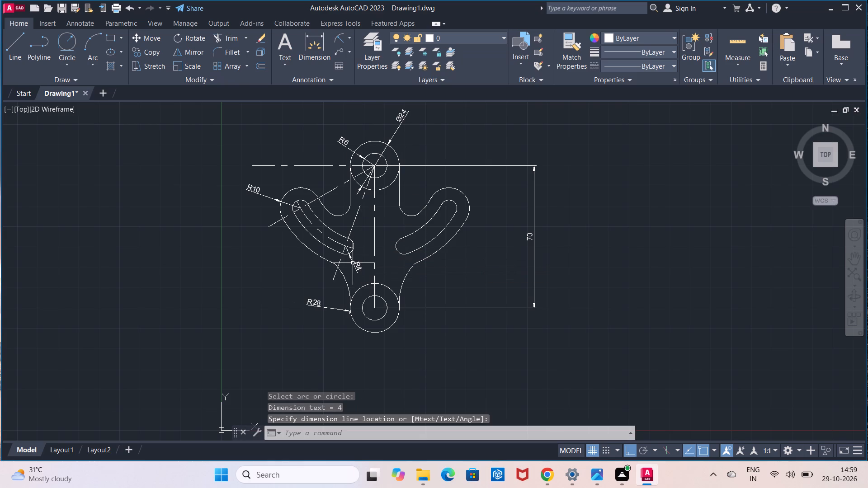
Add an angular dimension between the two slanted centre lines through the left slot's ends, placed outside the left outline.
scroll(353, 260, up, 1)
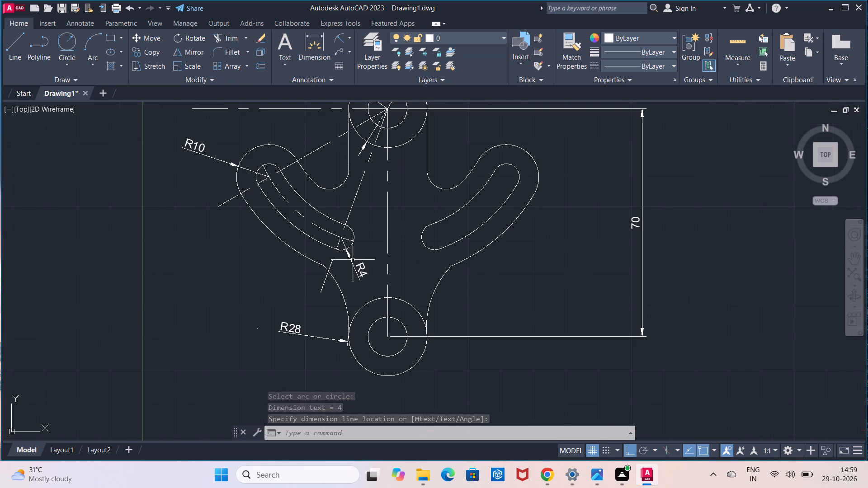
click(351, 44)
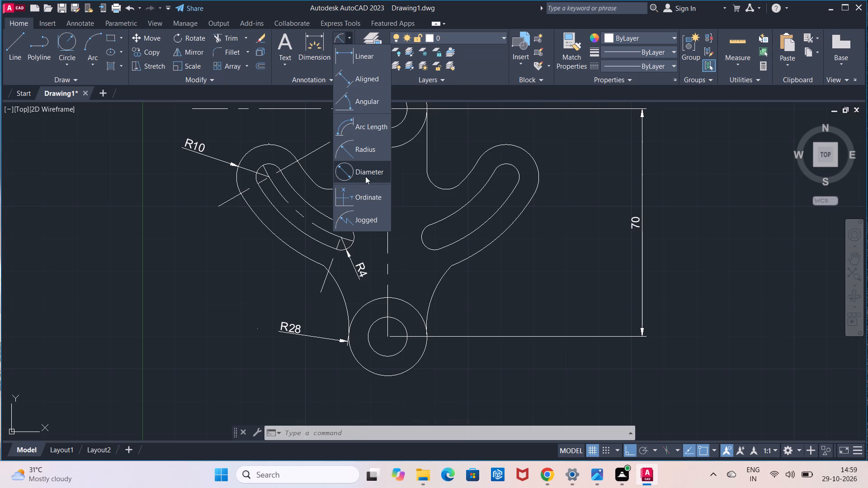
click(366, 106)
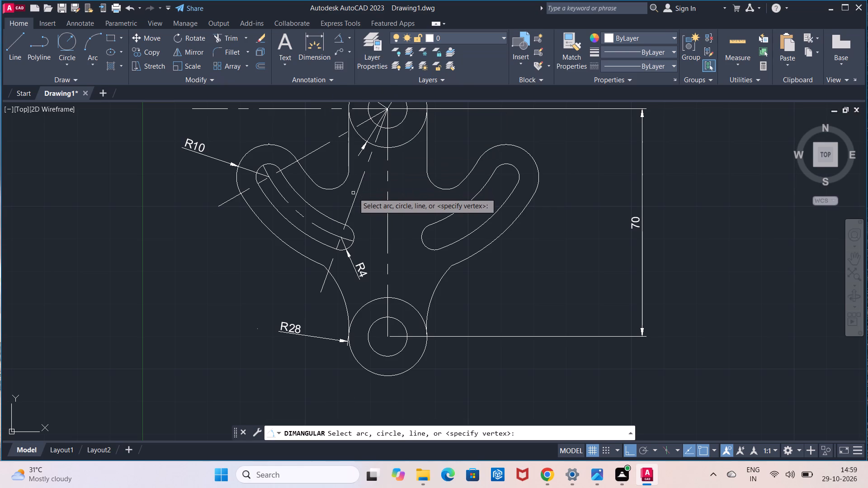
click(355, 196)
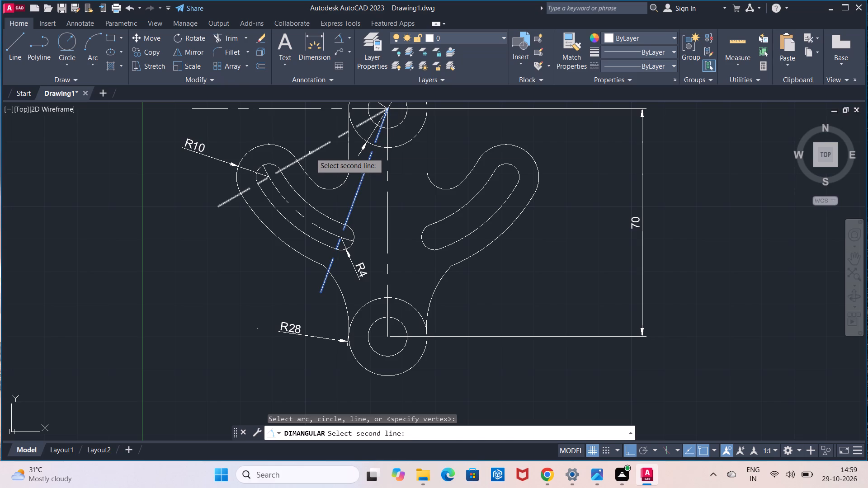
click(311, 153)
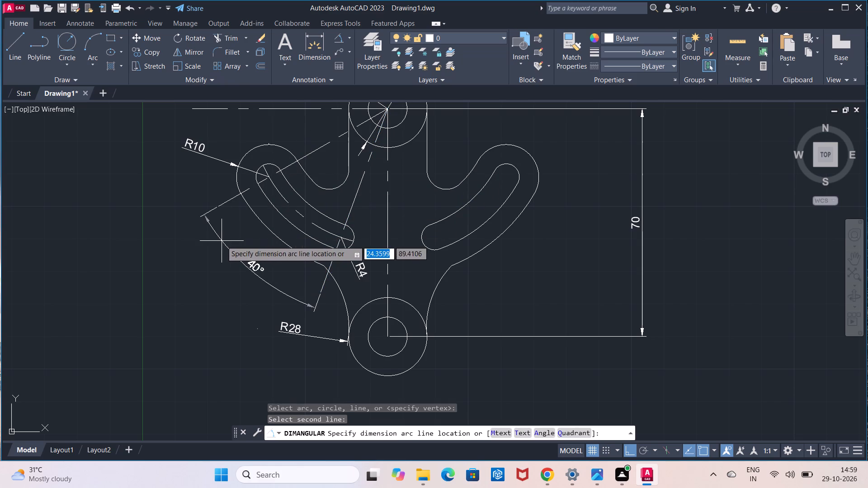
click(222, 241)
Add an angular dimension between the upper horizontal centre line and the upper slanted slot centre line, placed left of the part.
scroll(222, 241, down, 1)
middle_drag(222, 241, 231, 270)
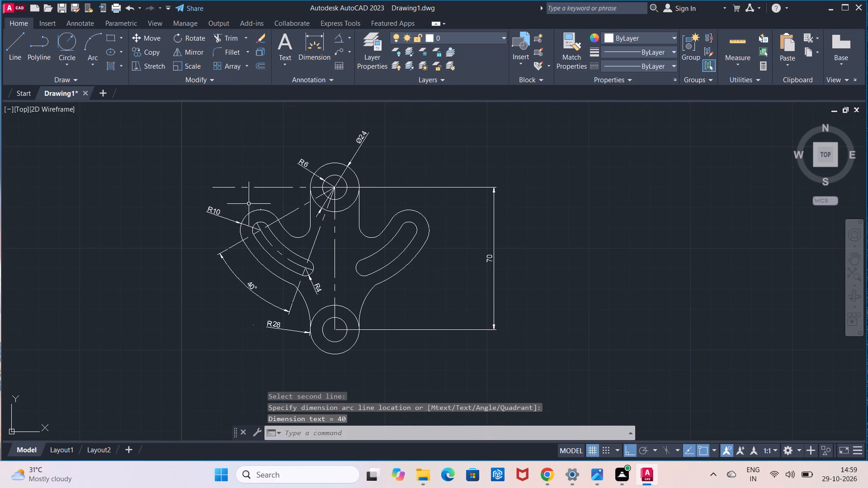
click(340, 36)
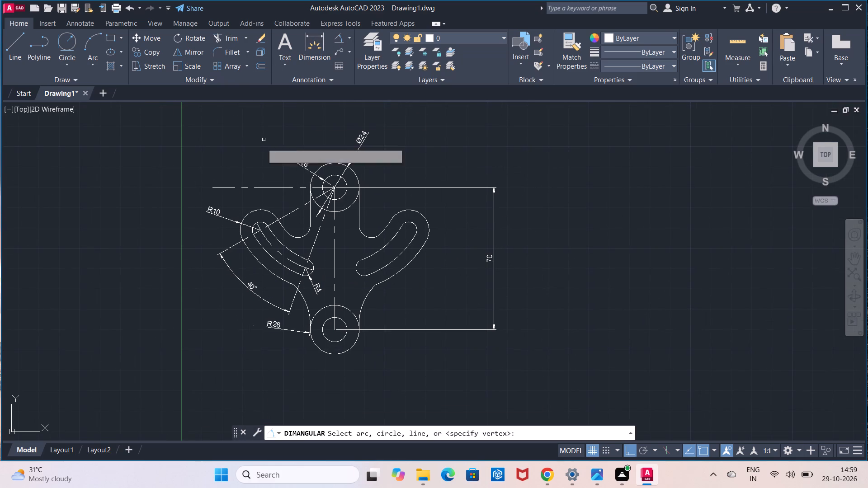
click(257, 188)
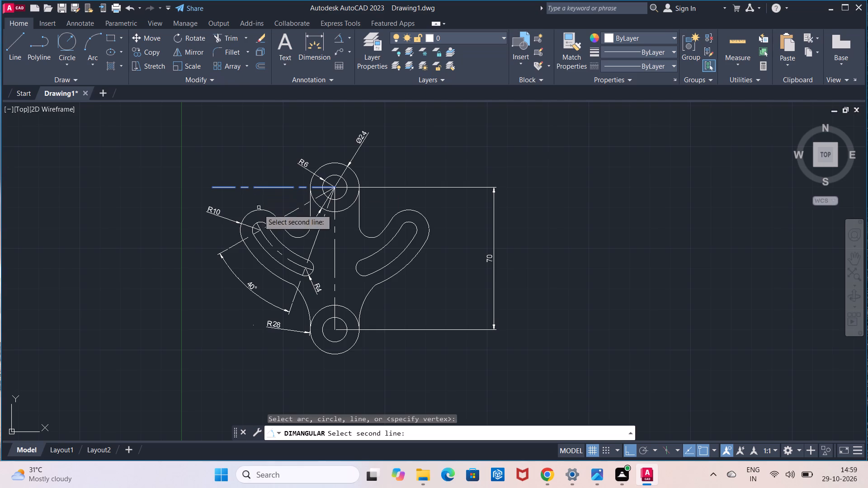
click(274, 223)
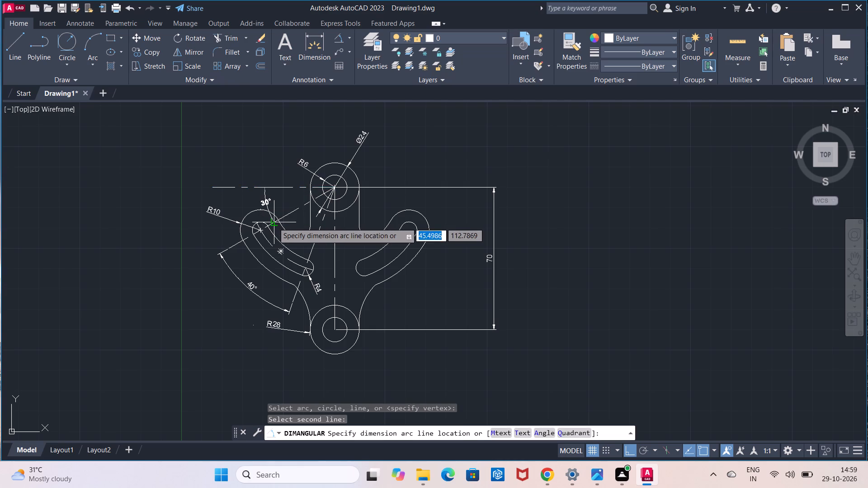
click(205, 230)
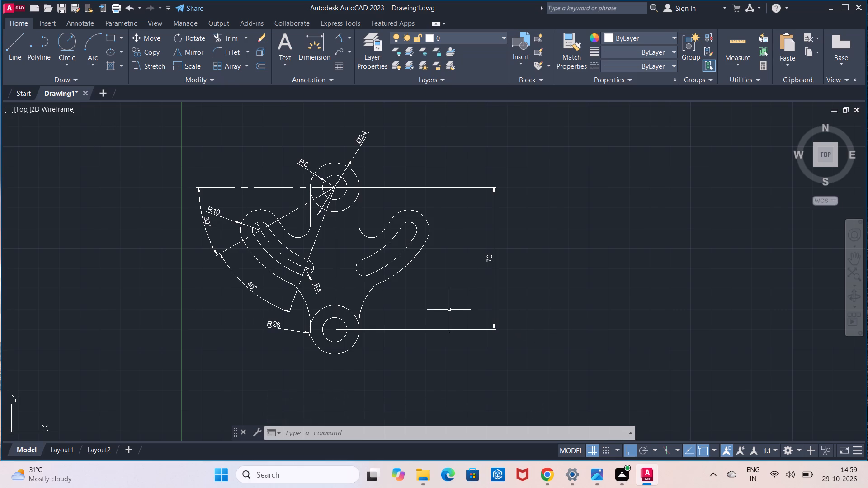
Add a radius dimension to the lower inner circle, placed outside the circles to the lower right.
scroll(447, 306, up, 1)
middle_drag(447, 306, 473, 234)
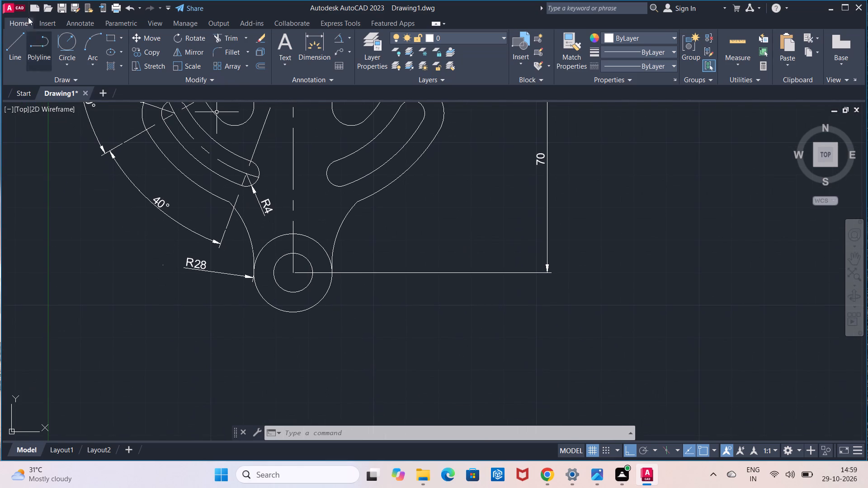
click(349, 38)
click(351, 144)
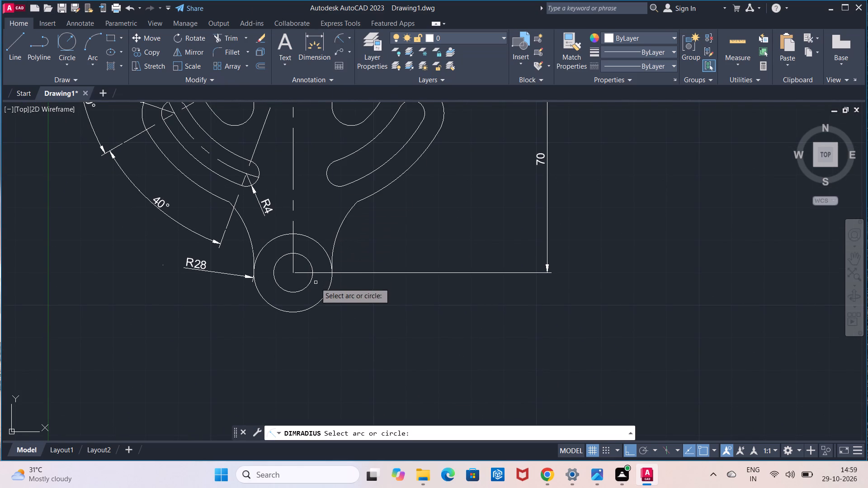
click(302, 290)
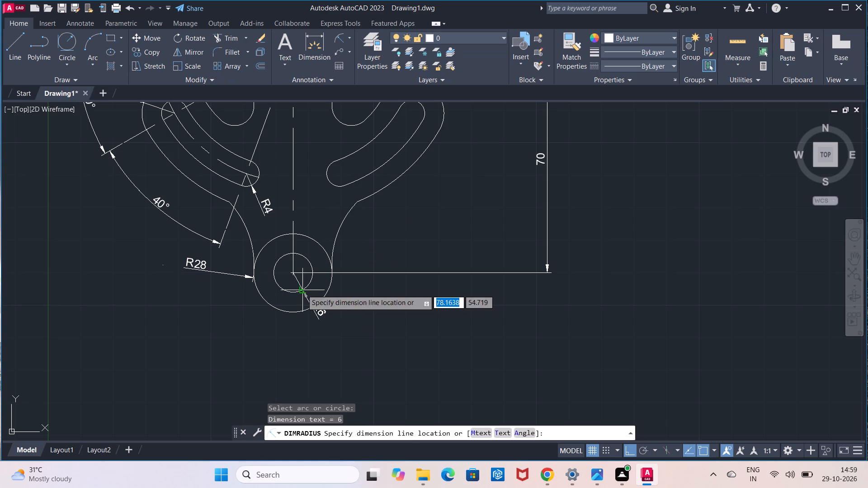
click(358, 309)
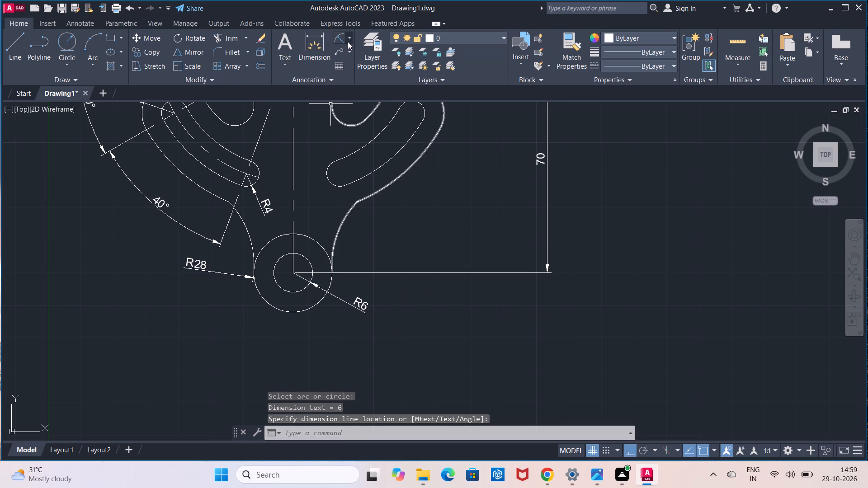
Add a diameter dimension to the lower outer circle.
click(348, 42)
click(367, 167)
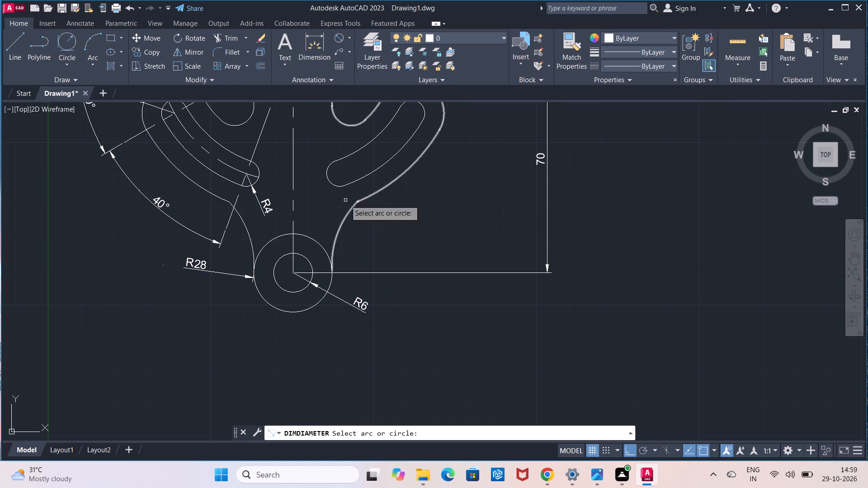
click(297, 310)
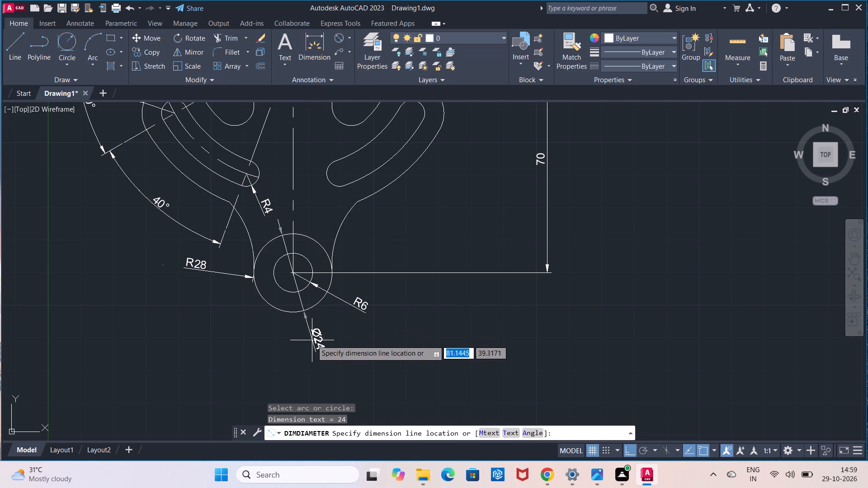
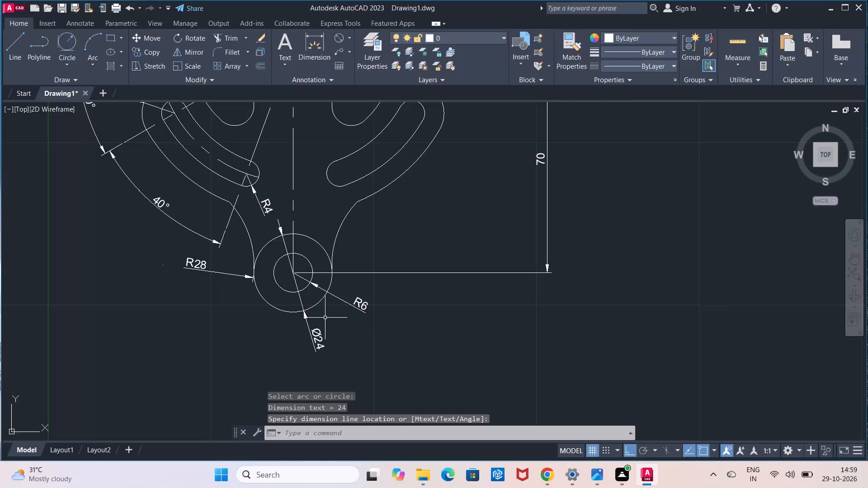
Set the drawing units' length precision to 0.
scroll(350, 250, down, 1)
middle_click(350, 250)
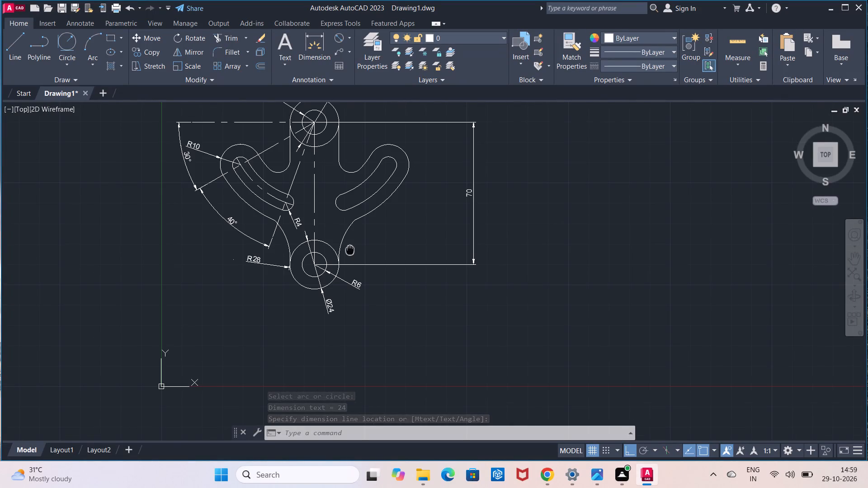
scroll(350, 250, down, 1)
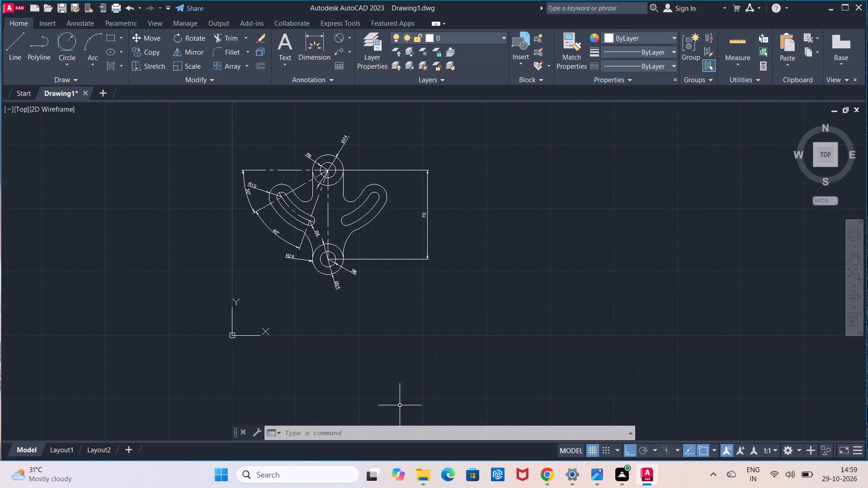
click(402, 426)
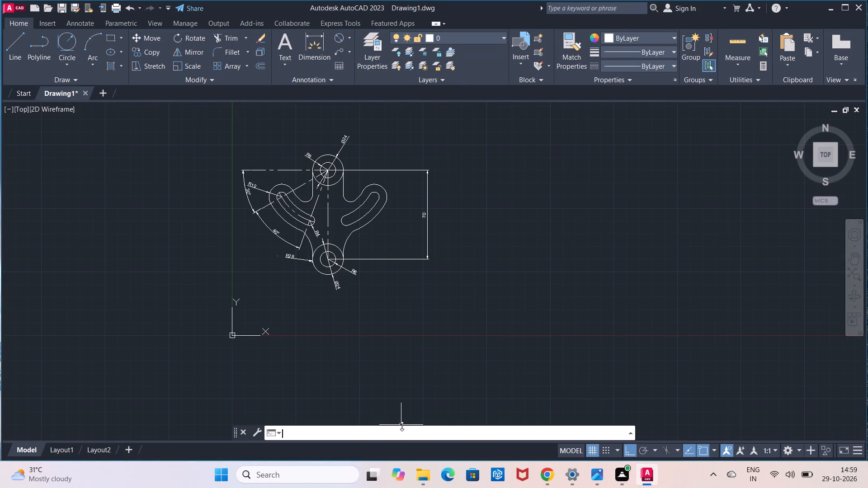
text(unit)
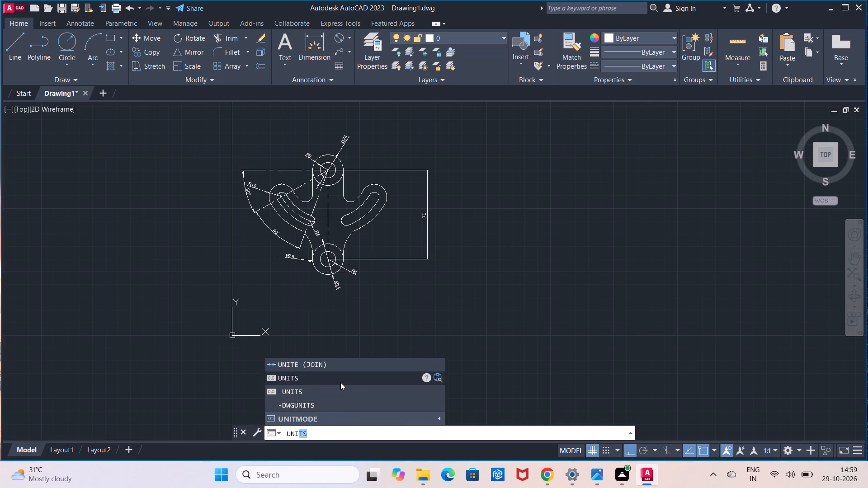
click(340, 381)
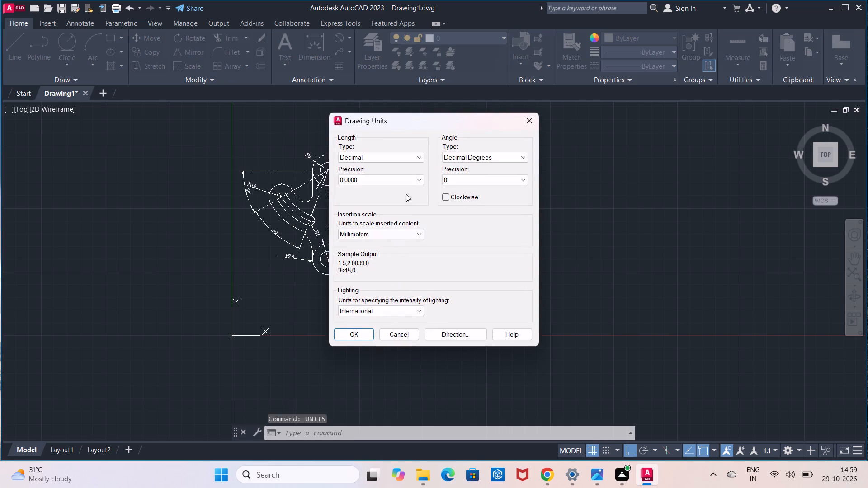
click(406, 184)
click(408, 187)
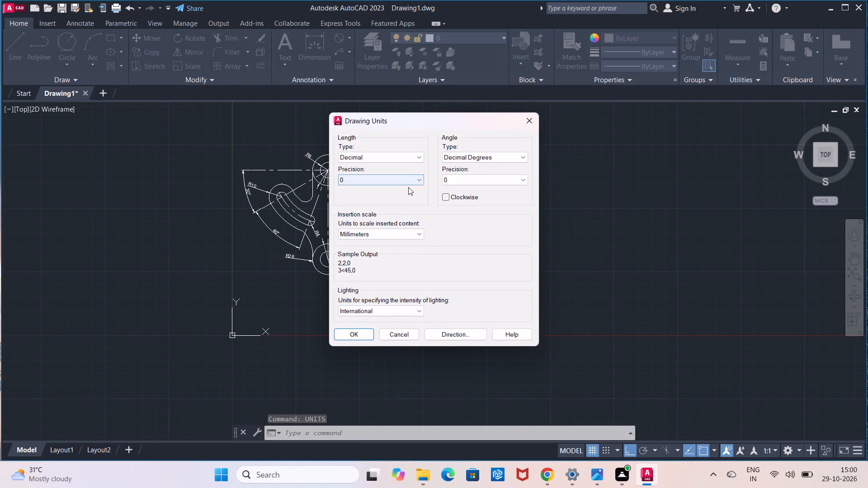
click(353, 331)
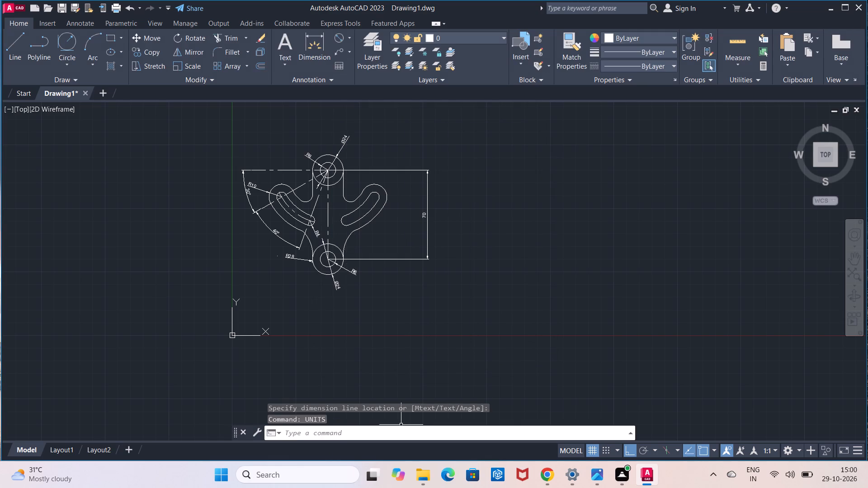
Modify the ISO-25 dimension style's text to a height of 6 with ISO standard alignment.
click(336, 429)
key(d)
key(Return)
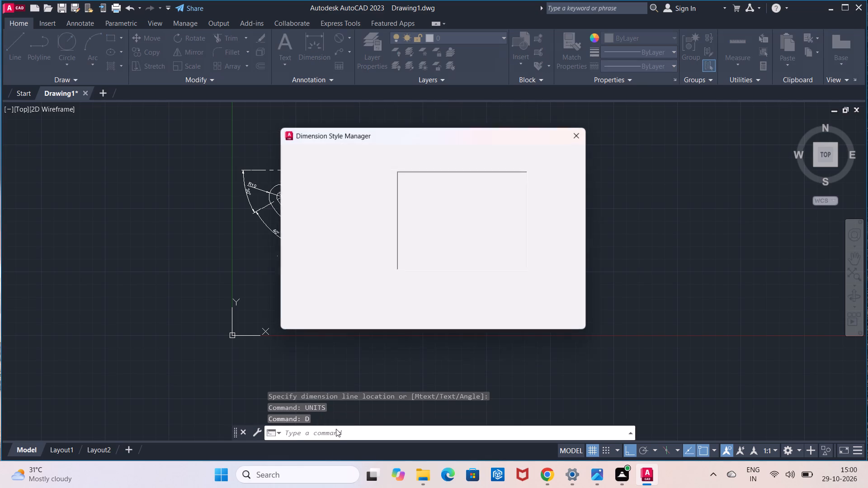
click(562, 212)
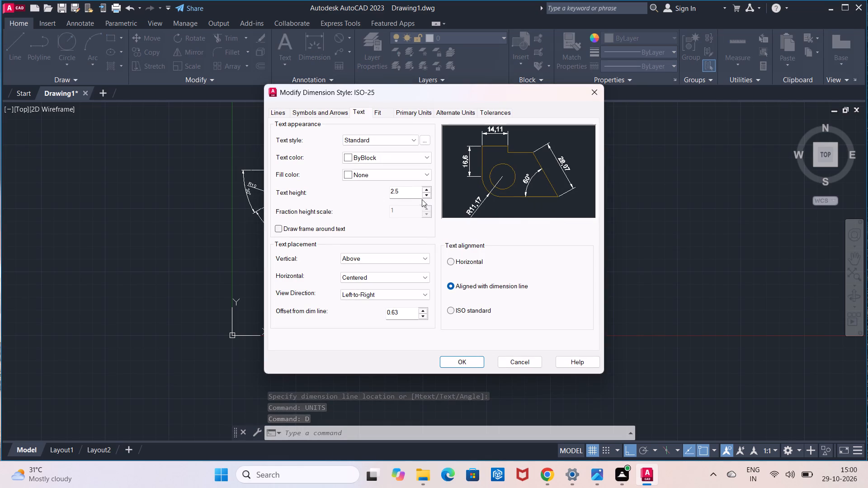
click(416, 196)
key(BackSpace)
key(BackSpace)
key(BackSpace)
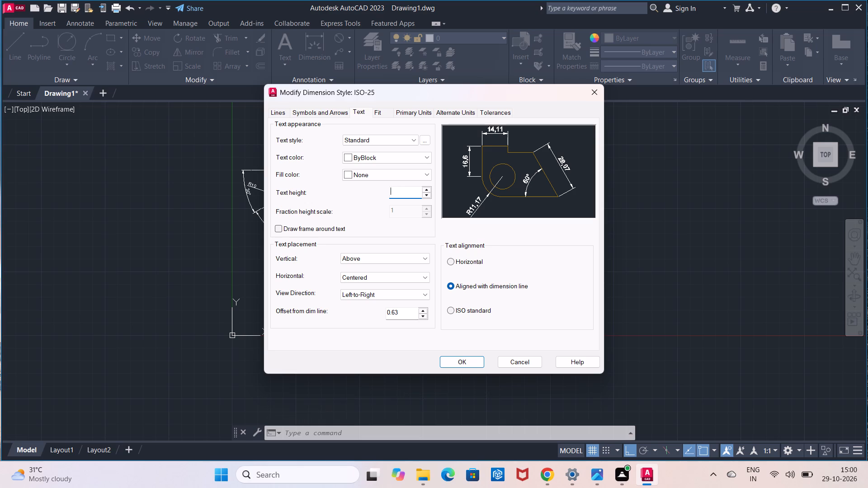
key(6)
click(488, 308)
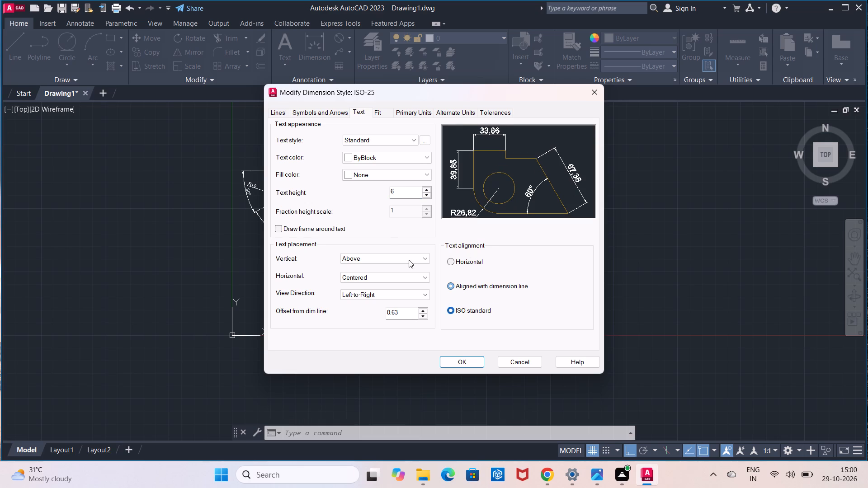
Set the ISO-25 style's linear dimension precision to 0, apply the changes and make the style current.
click(410, 113)
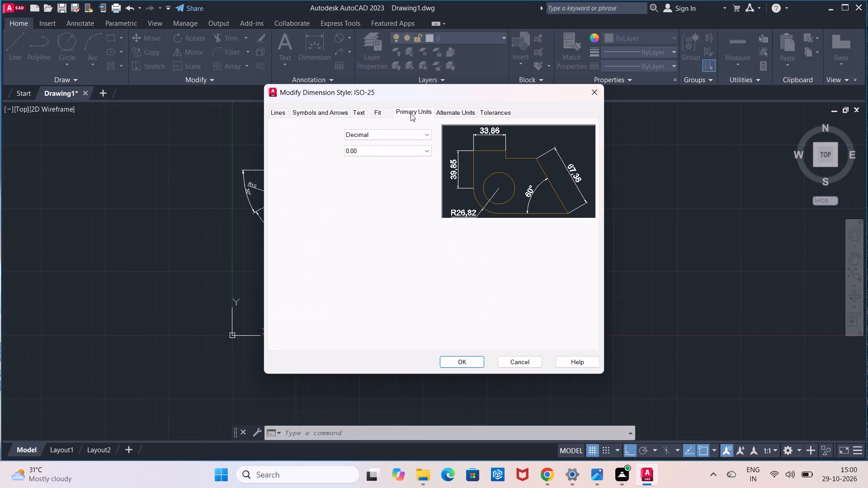
click(401, 146)
click(401, 158)
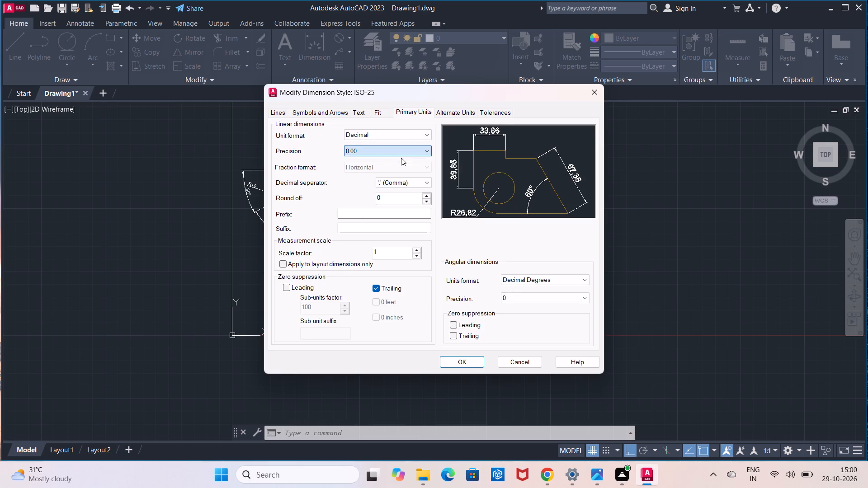
click(459, 359)
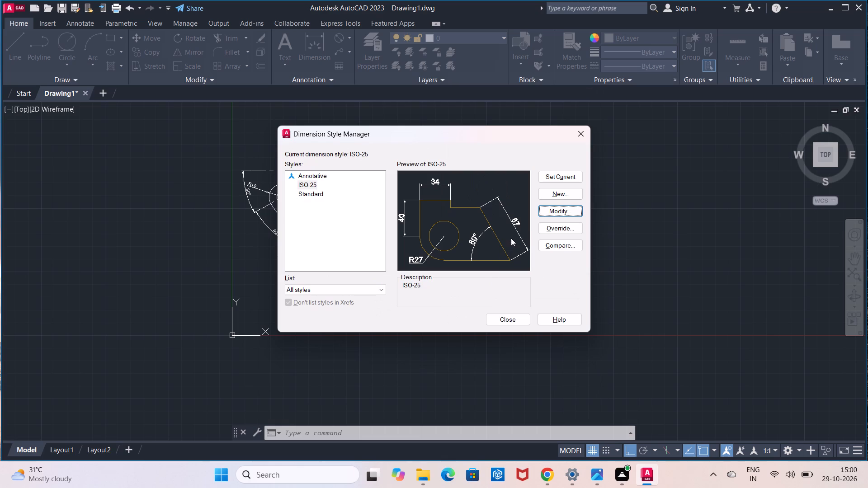
click(546, 180)
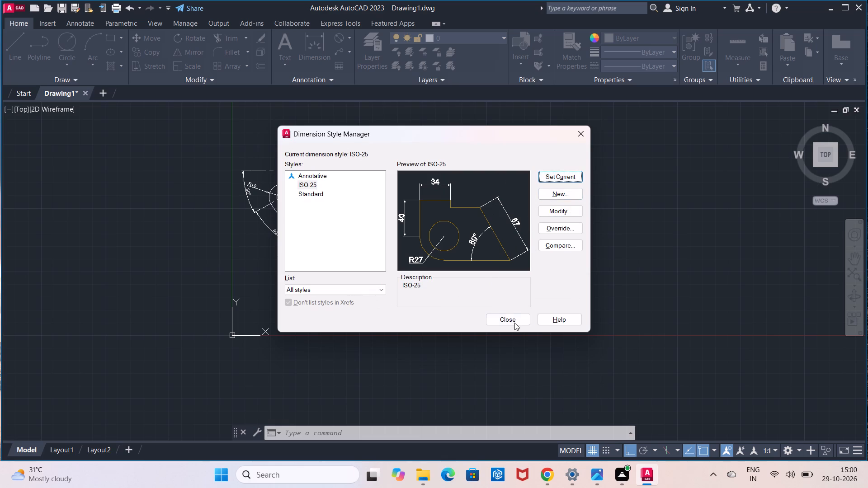
click(511, 319)
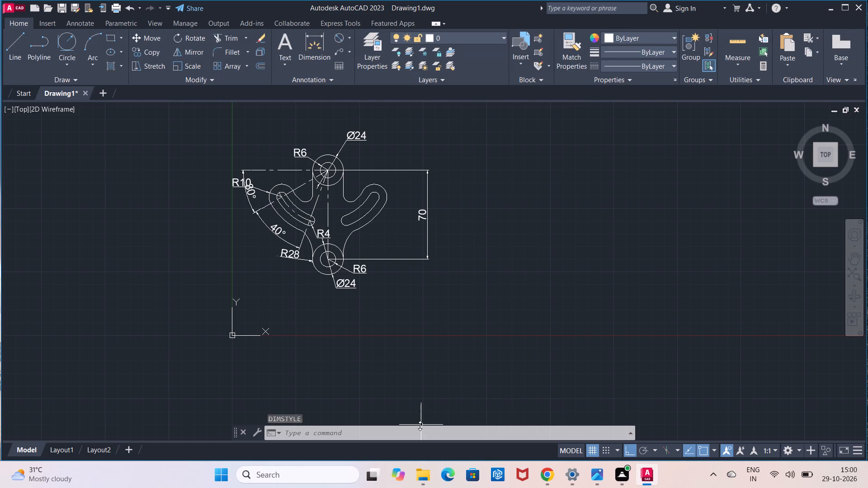
Turn off command log recording with LOGFILEOFF.
click(415, 430)
click(447, 427)
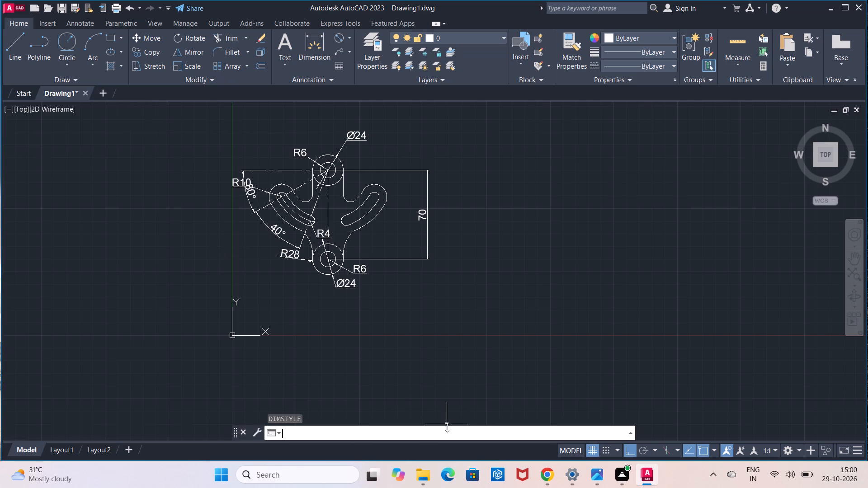
text(log)
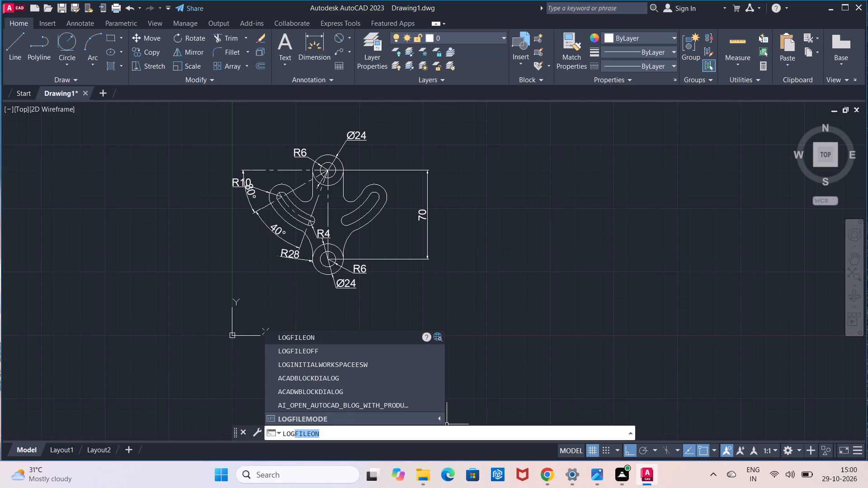
click(287, 353)
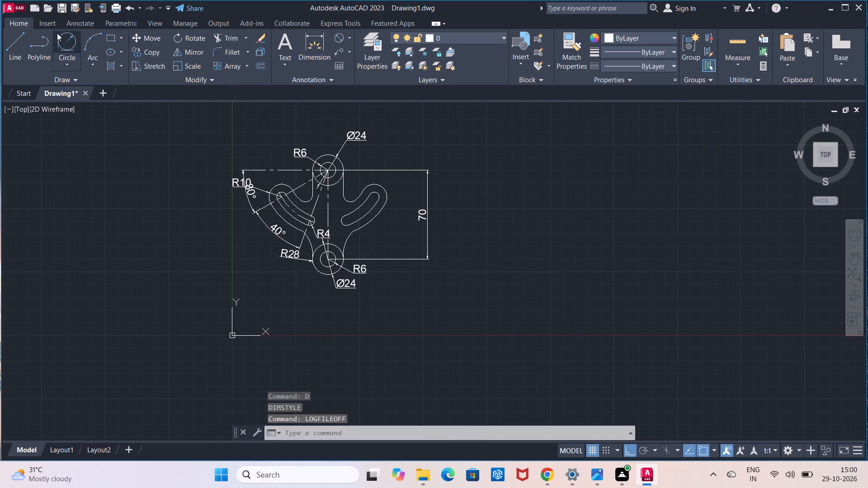
Start saving the drawing in the Documents folder and clear the proposed file name.
click(67, 14)
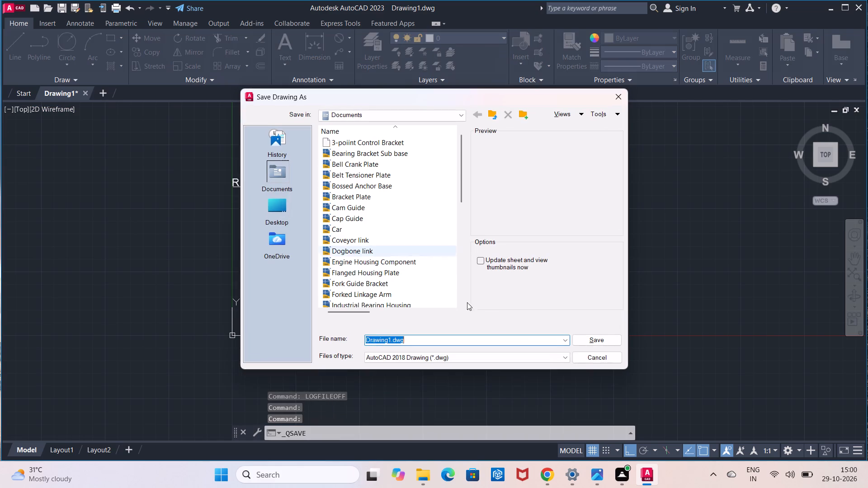
key(BackSpace)
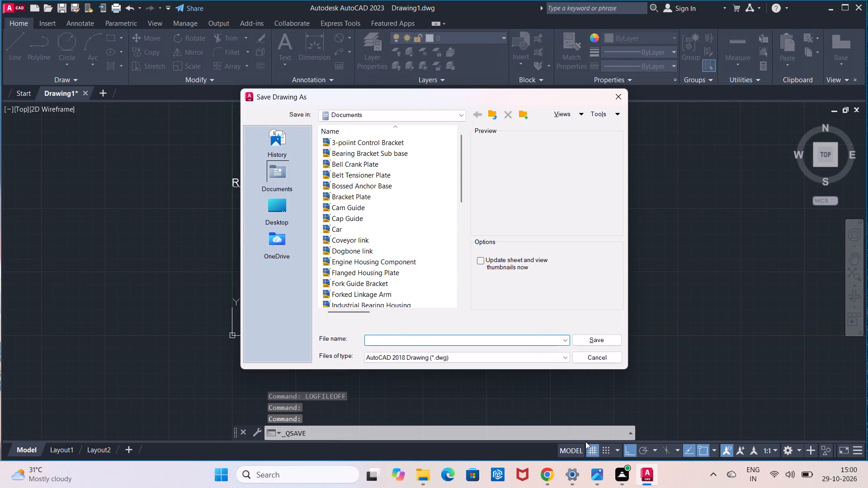
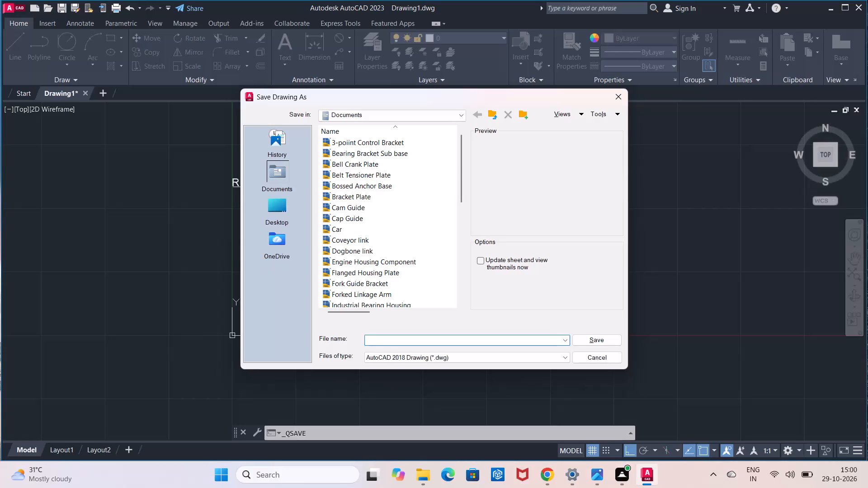
Name the drawing file Gear Support Plate and save it in the Documents folder as an AutoCAD 2018 drawing.
text(ear)
key(space)
key(s)
text(upport)
key(space)
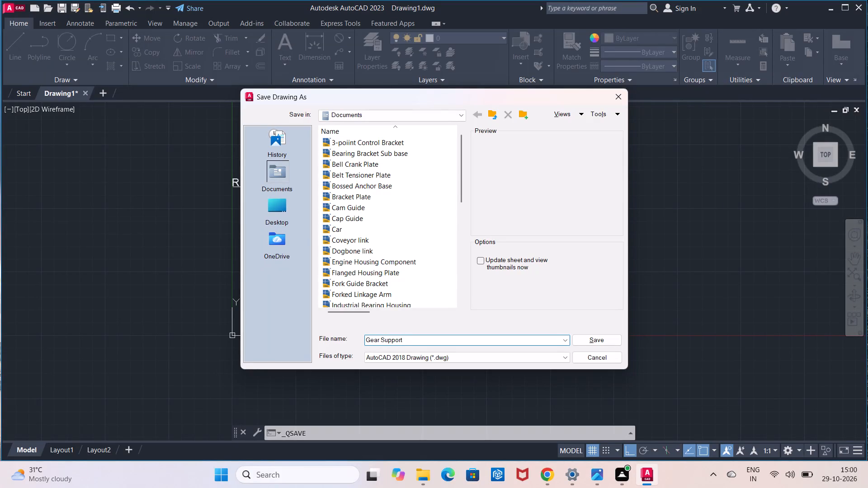
key(p)
text(te)
click(588, 338)
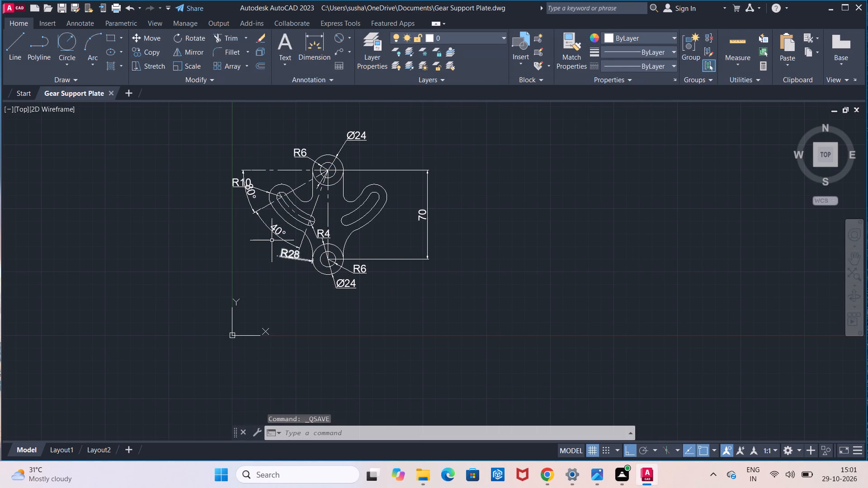
Set up the plot on ISO A4 (297.00 x 210.00 MM) paper in landscape orientation, with the plot centered.
click(115, 11)
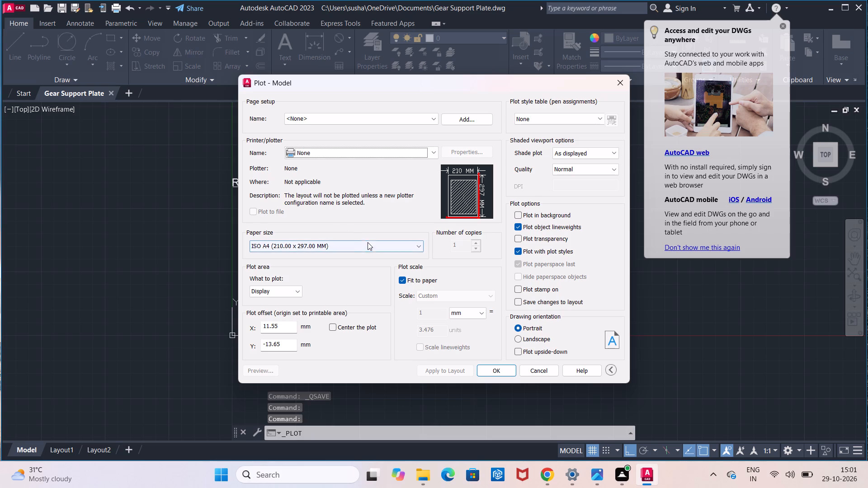
click(368, 242)
click(372, 263)
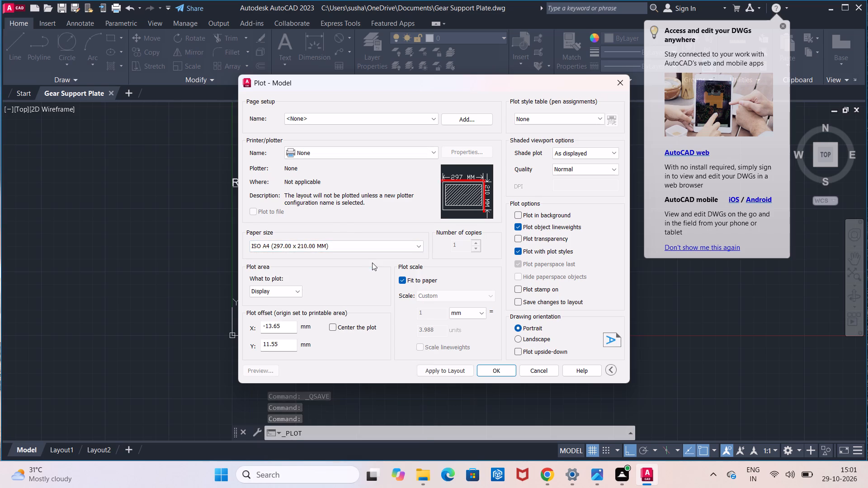
click(531, 337)
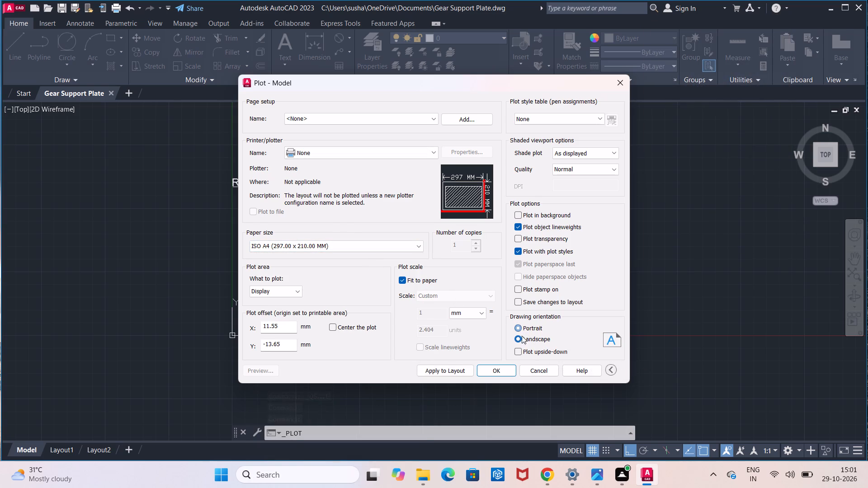
click(351, 326)
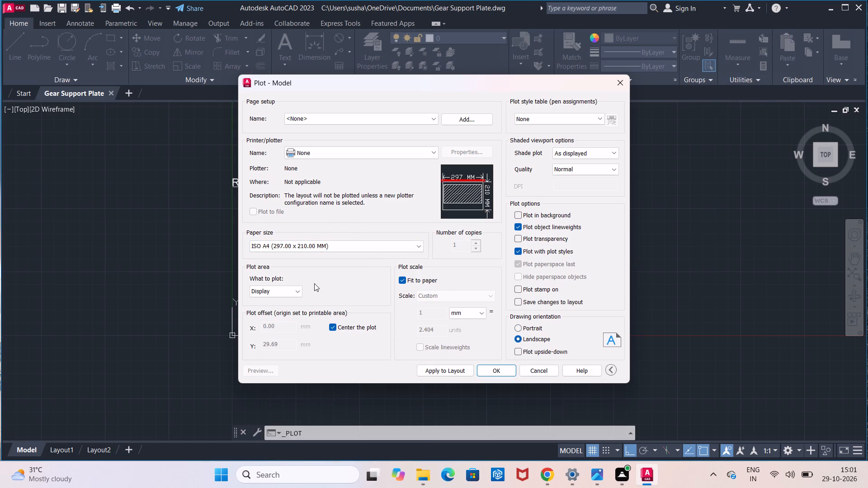
Set the plot area to a window enclosing the whole dimensioned part.
click(292, 291)
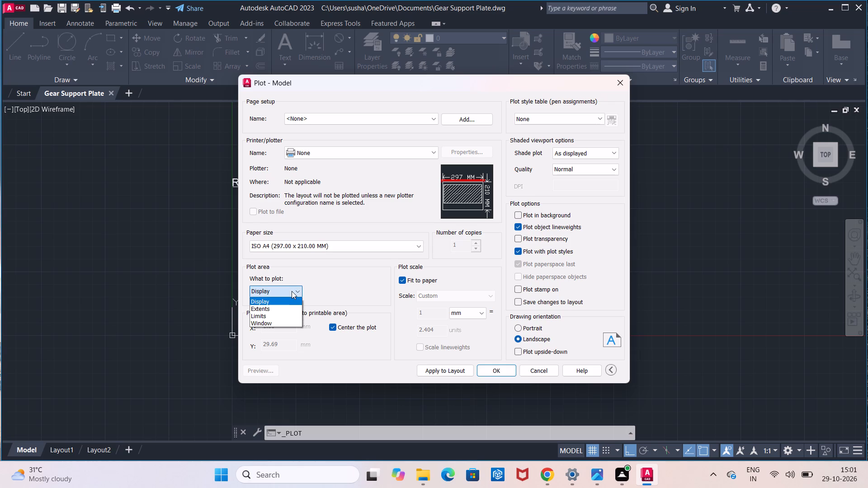
click(281, 321)
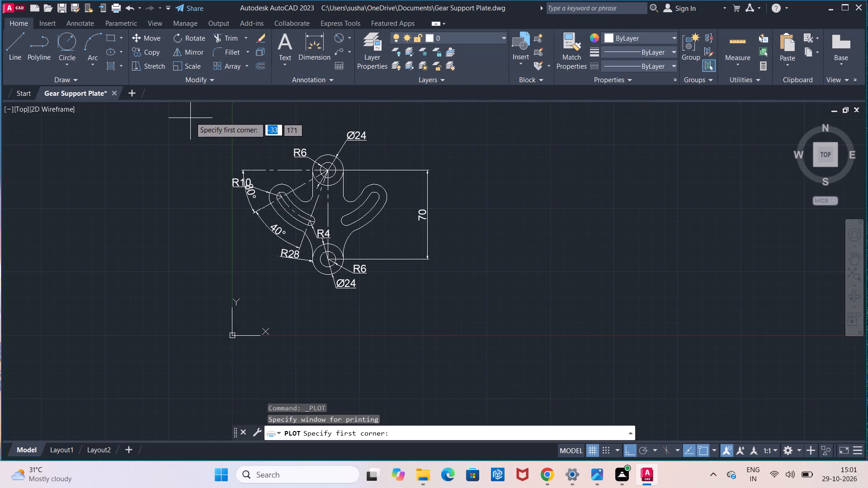
click(190, 115)
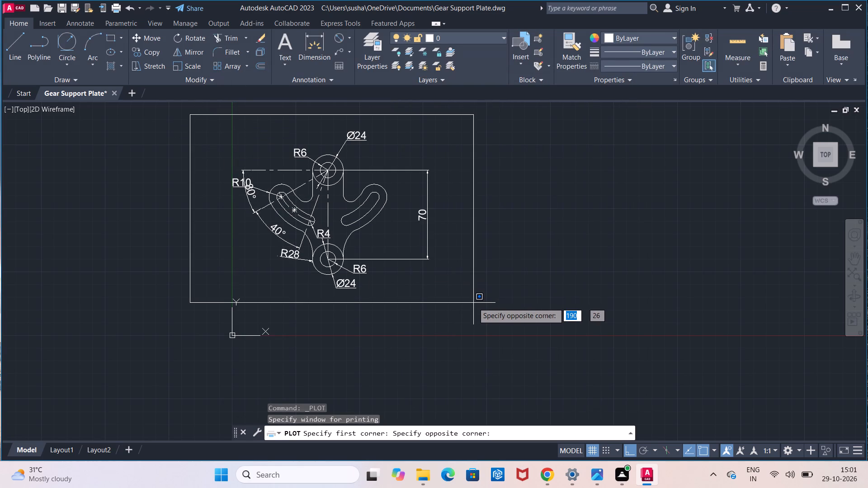
click(473, 303)
Plot the drawing to a PDF in Documents using DWG To PDF.pc3, check the resulting sheet and close the viewer.
click(406, 152)
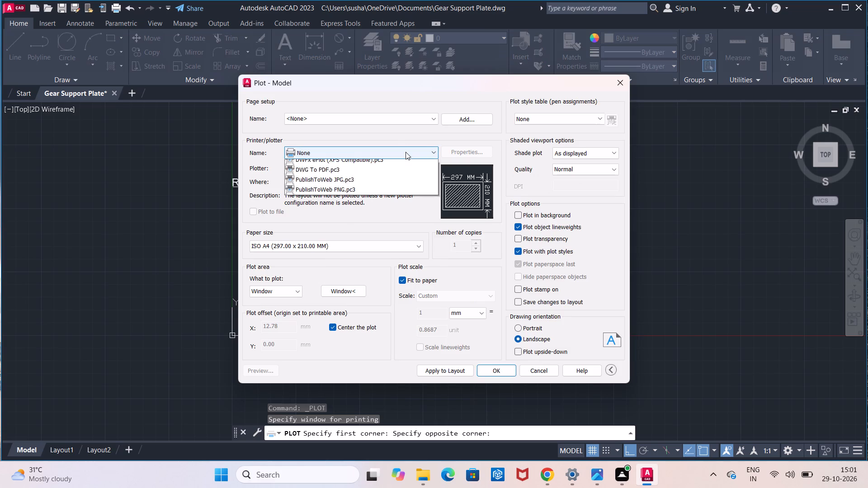
click(400, 263)
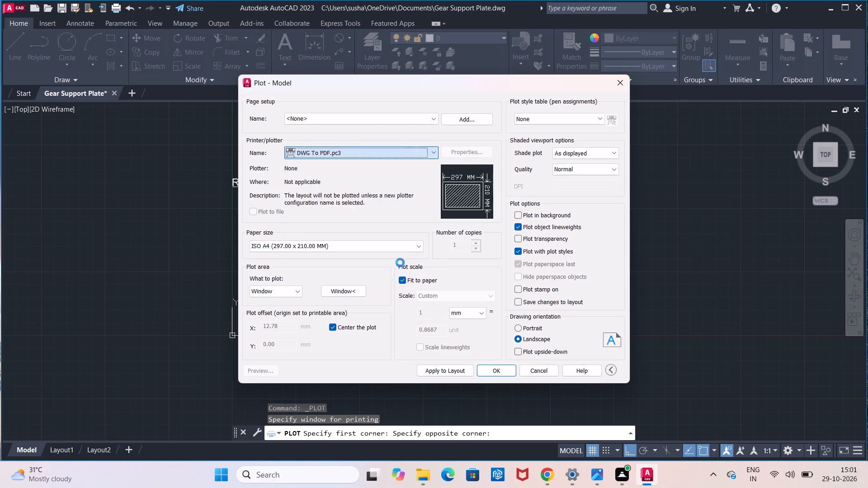
click(500, 367)
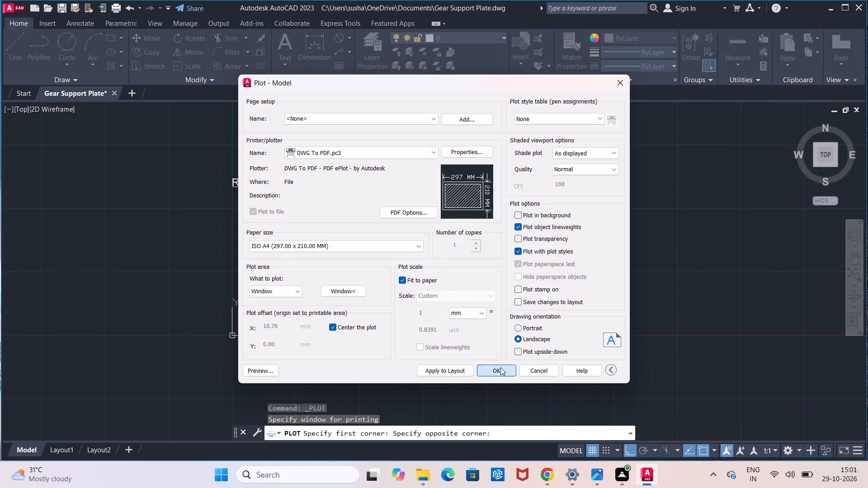
click(603, 341)
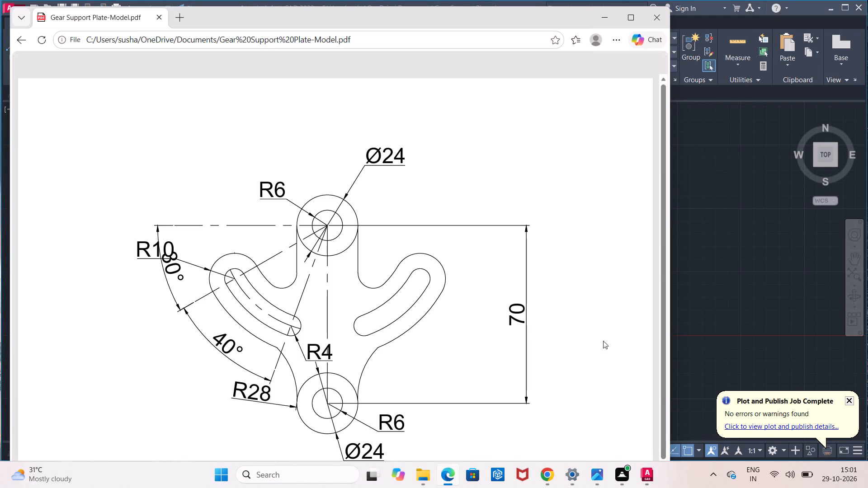
scroll(603, 341, down, 4)
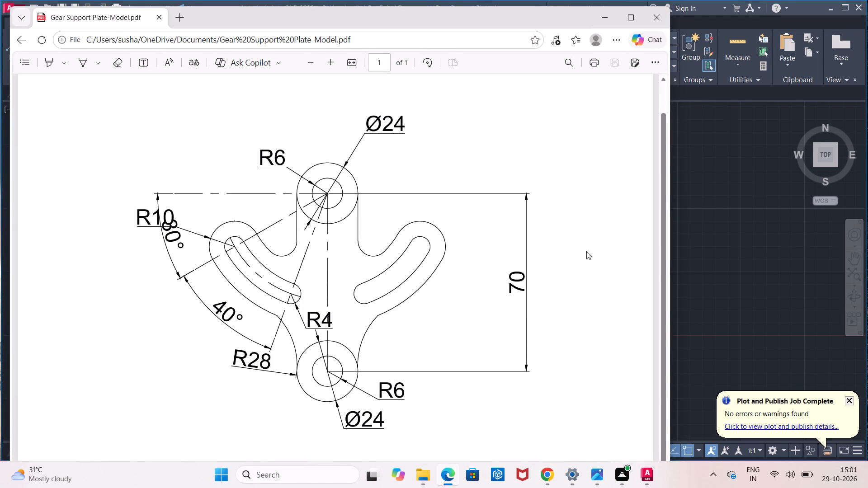
click(647, 8)
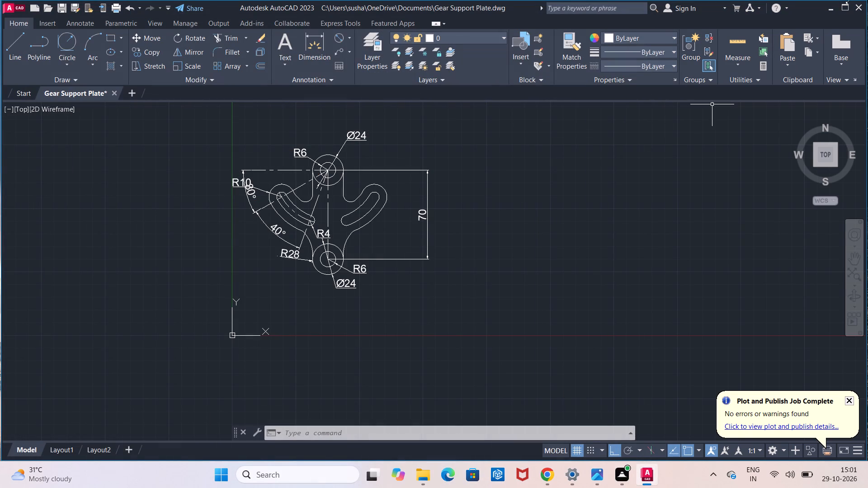
Quit the drawing program, saving the changes to Gear Support Plate.dwg.
click(860, 1)
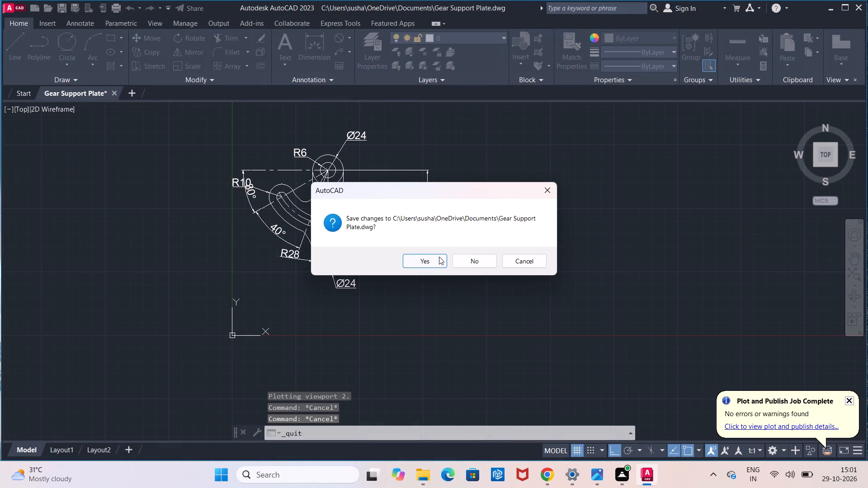
click(439, 257)
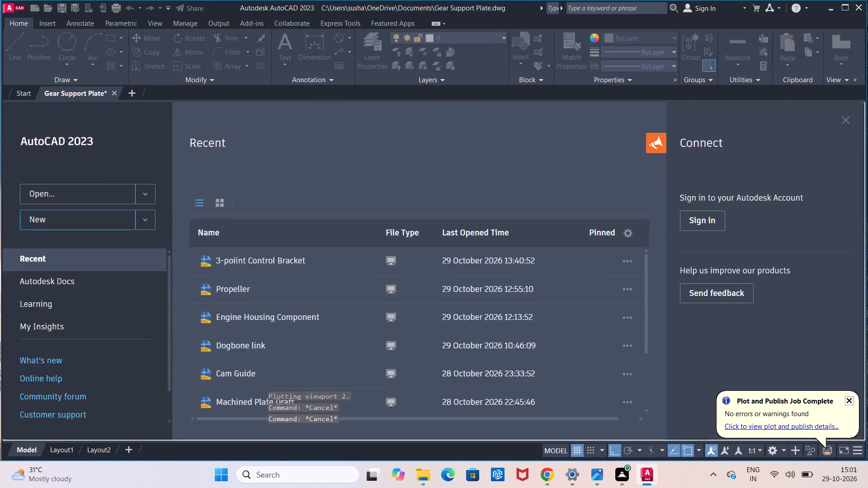